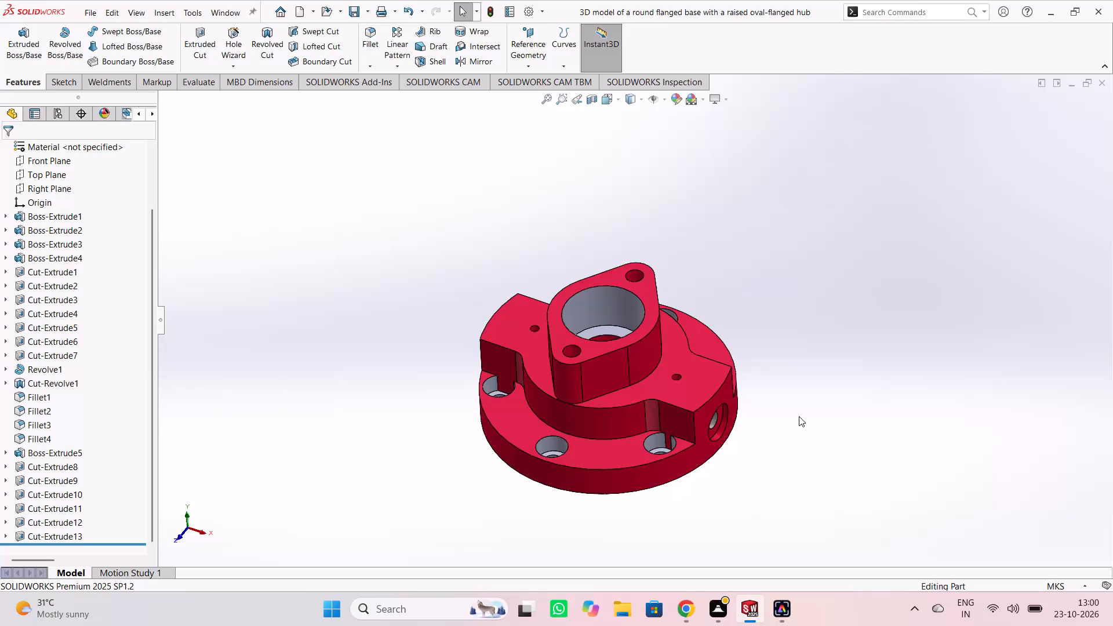
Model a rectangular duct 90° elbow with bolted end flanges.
Create a new part document.
key(ctrl+n)
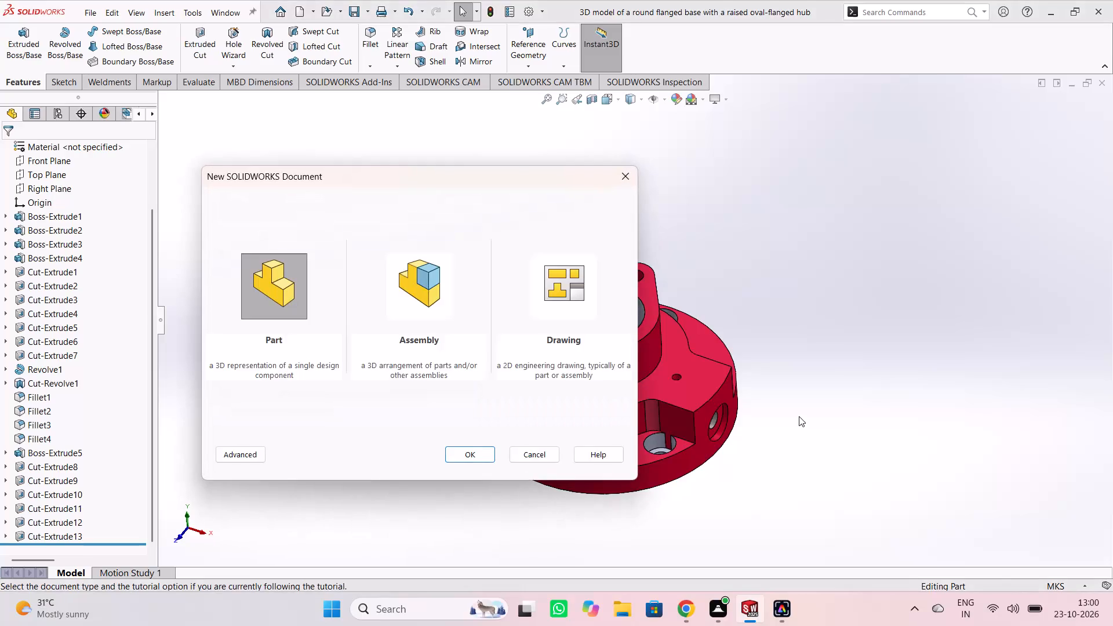
click(467, 453)
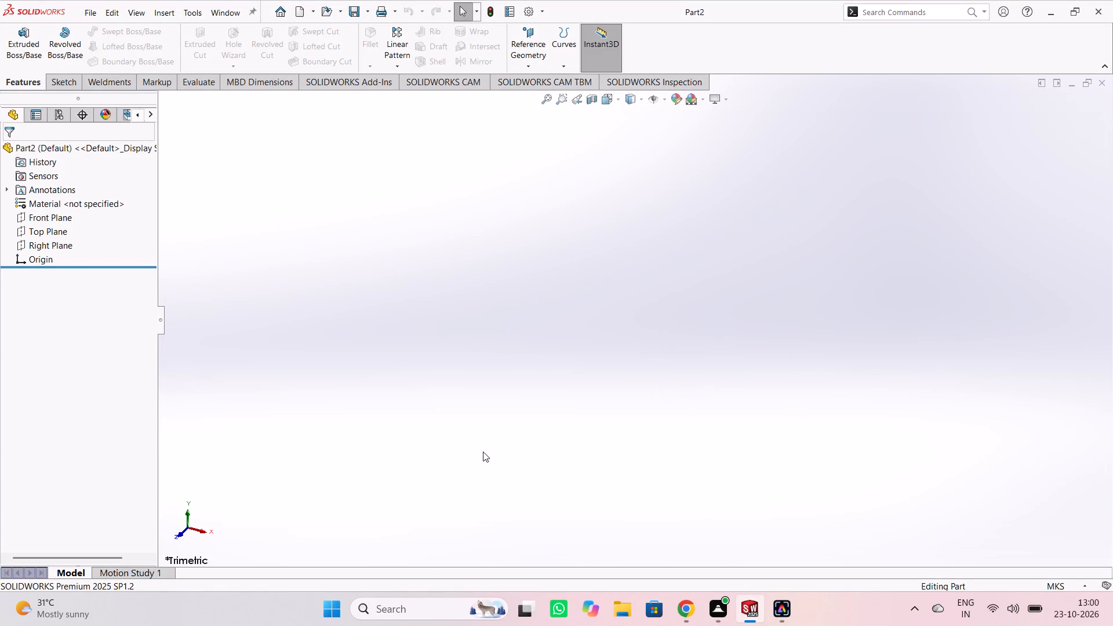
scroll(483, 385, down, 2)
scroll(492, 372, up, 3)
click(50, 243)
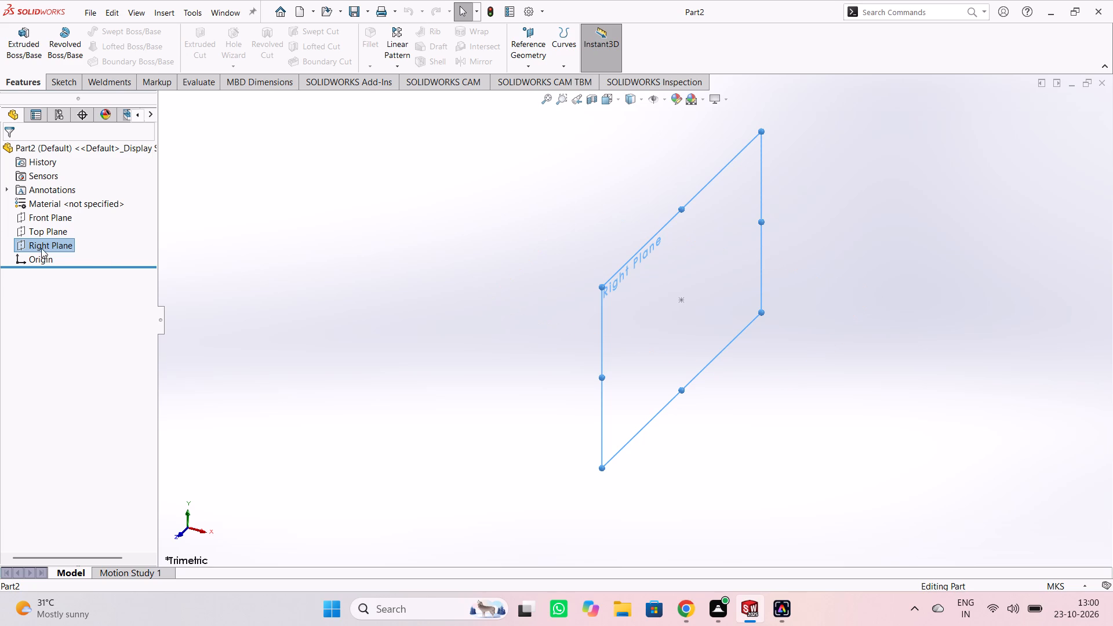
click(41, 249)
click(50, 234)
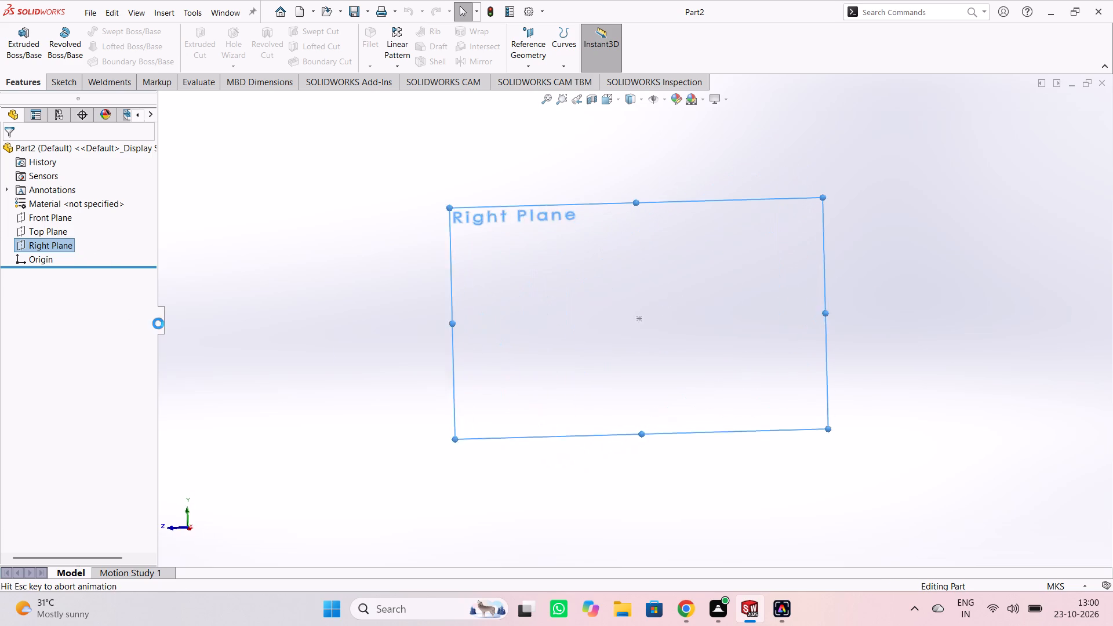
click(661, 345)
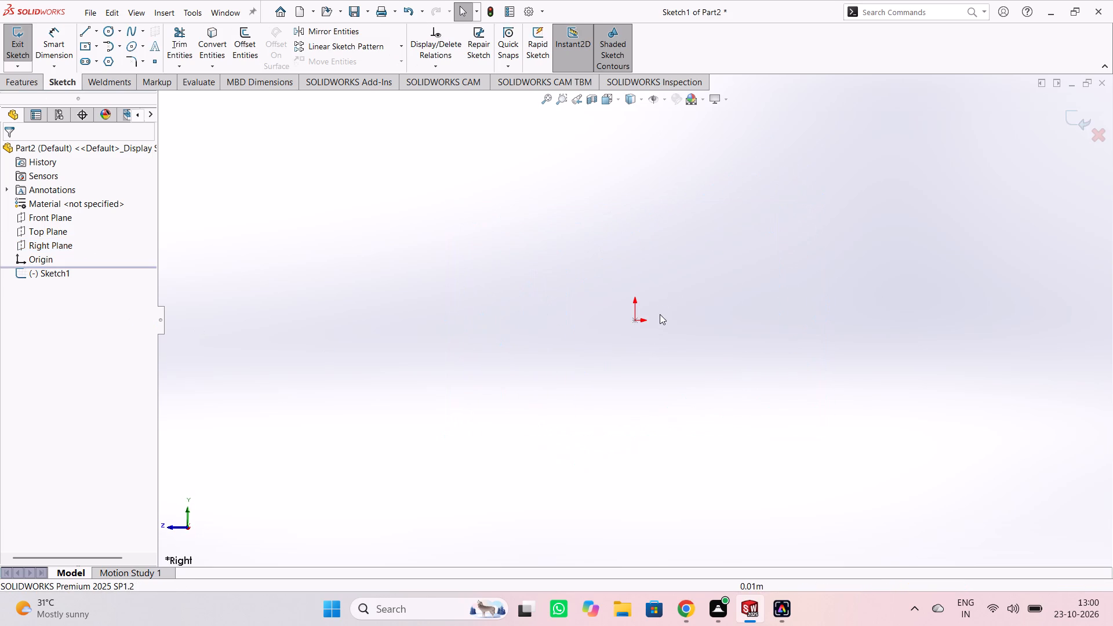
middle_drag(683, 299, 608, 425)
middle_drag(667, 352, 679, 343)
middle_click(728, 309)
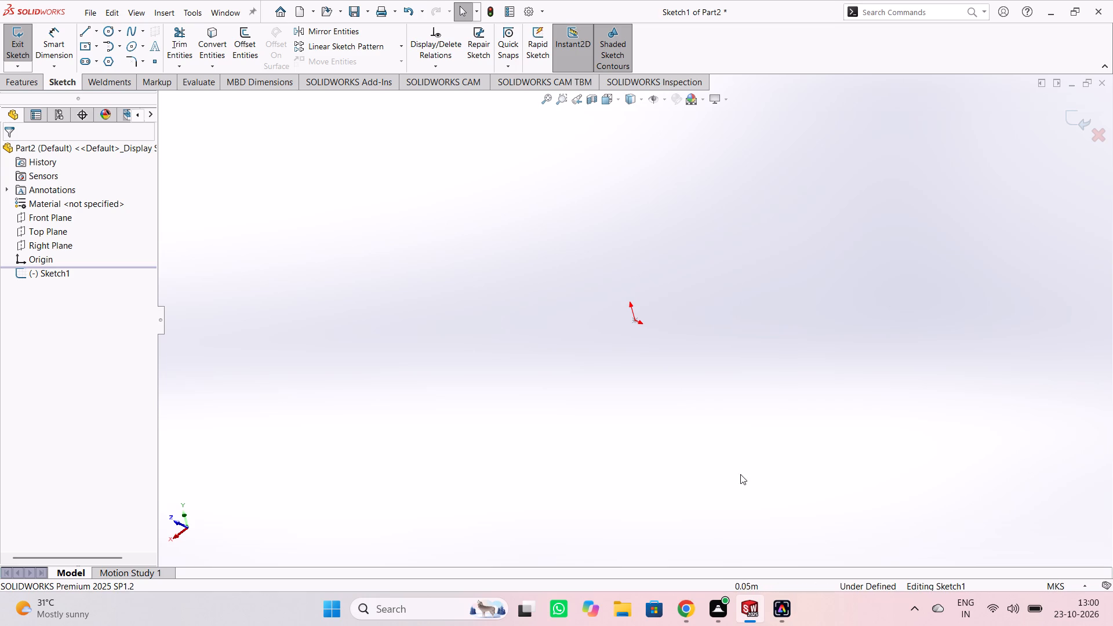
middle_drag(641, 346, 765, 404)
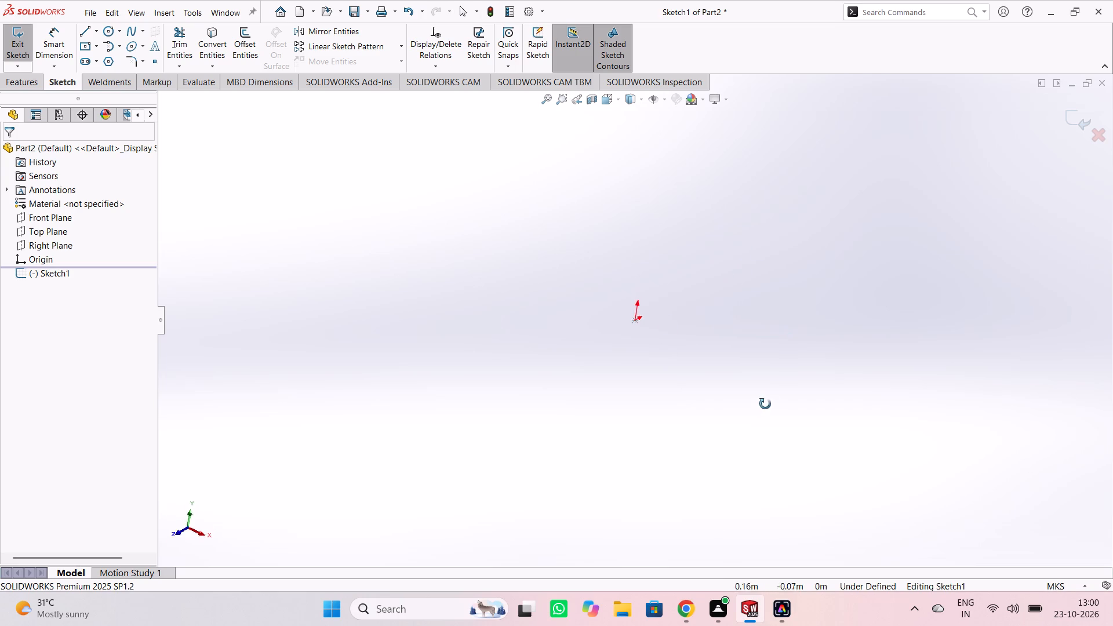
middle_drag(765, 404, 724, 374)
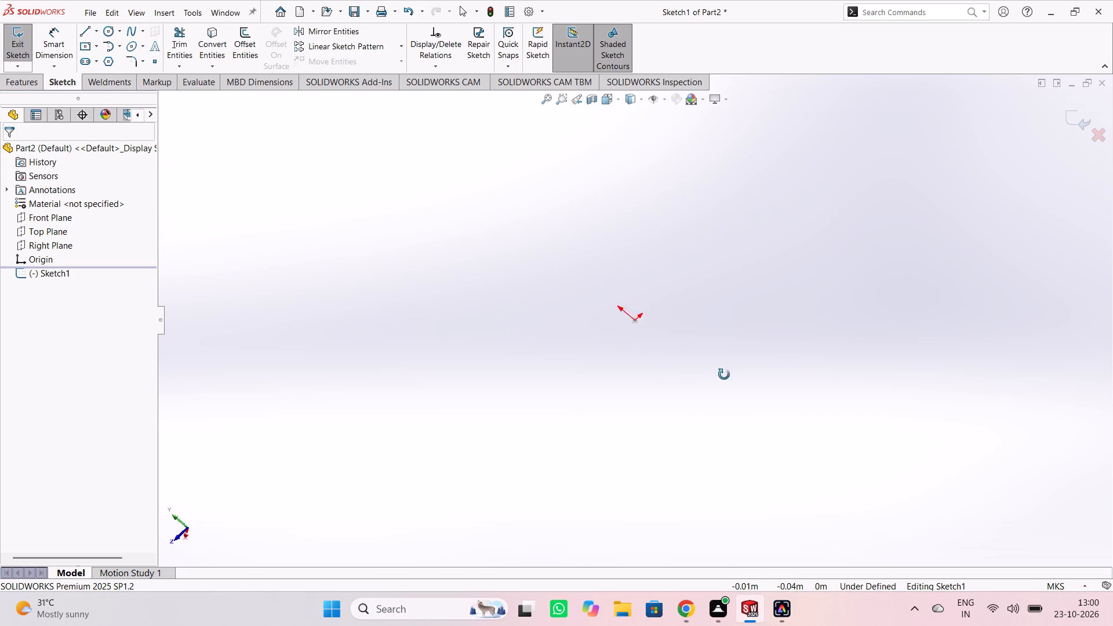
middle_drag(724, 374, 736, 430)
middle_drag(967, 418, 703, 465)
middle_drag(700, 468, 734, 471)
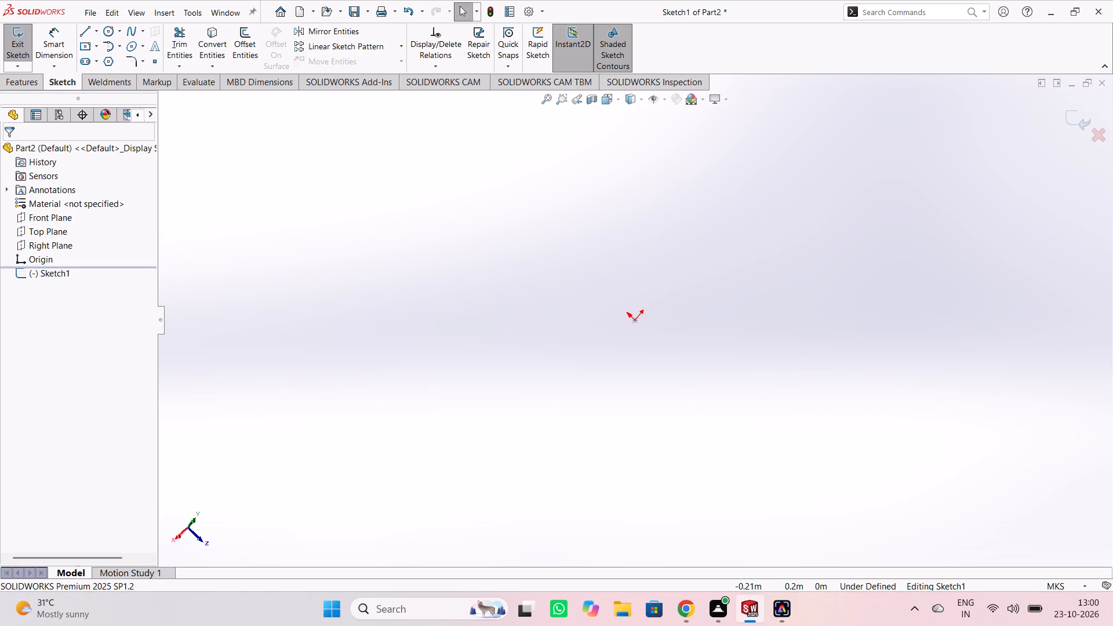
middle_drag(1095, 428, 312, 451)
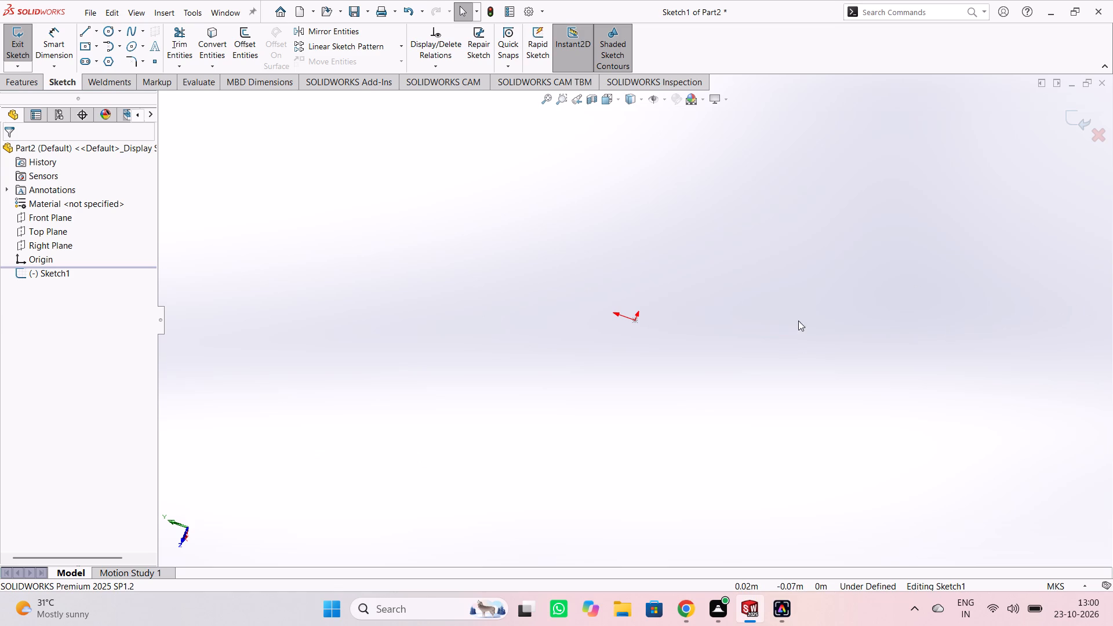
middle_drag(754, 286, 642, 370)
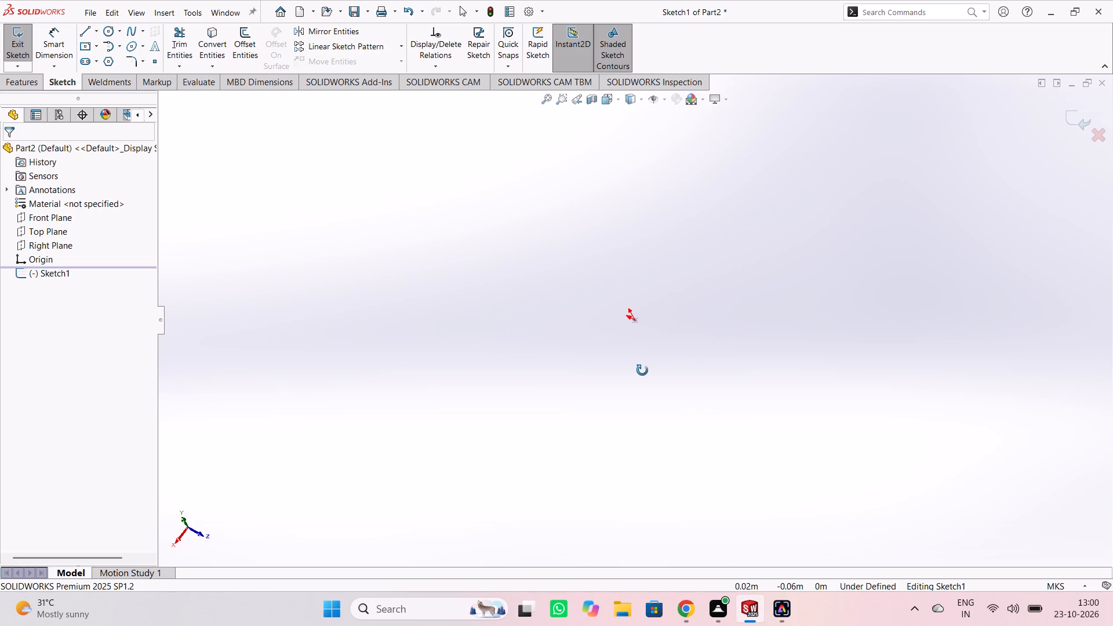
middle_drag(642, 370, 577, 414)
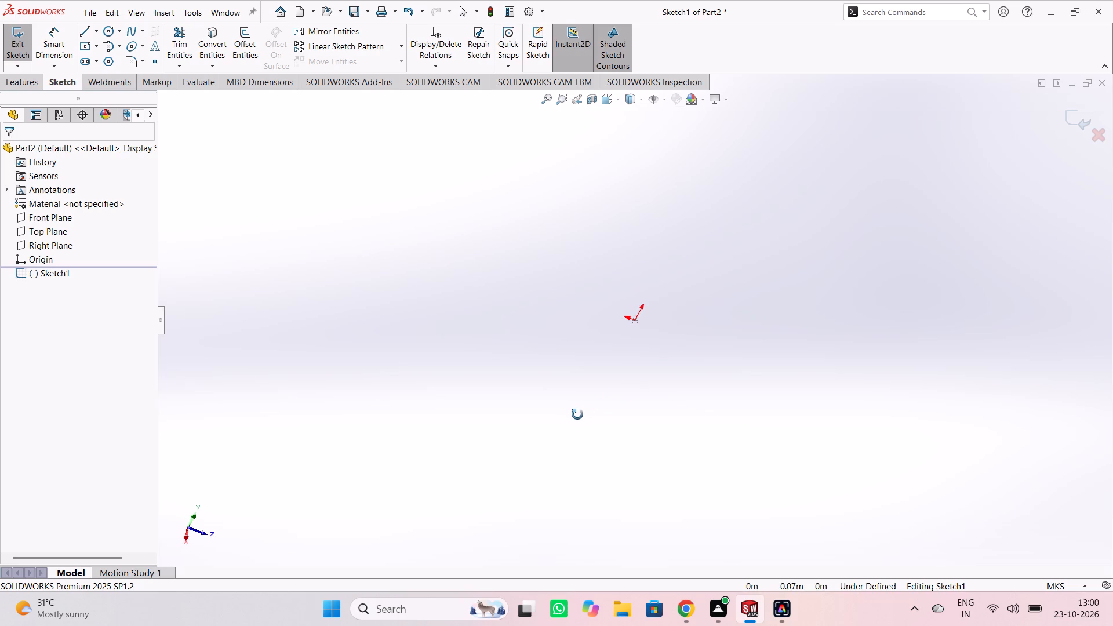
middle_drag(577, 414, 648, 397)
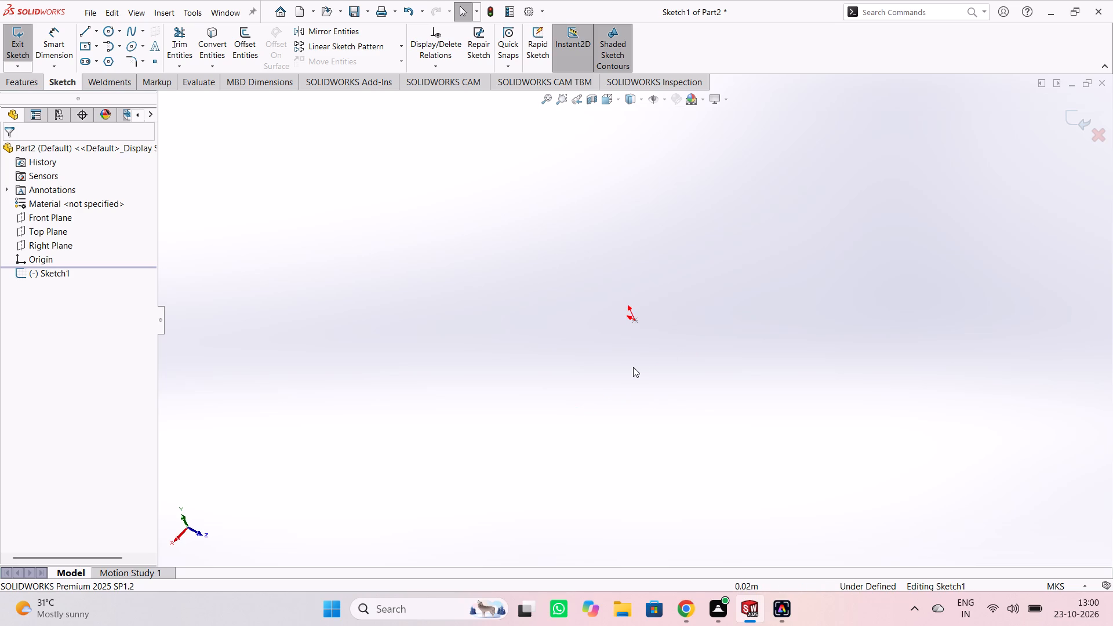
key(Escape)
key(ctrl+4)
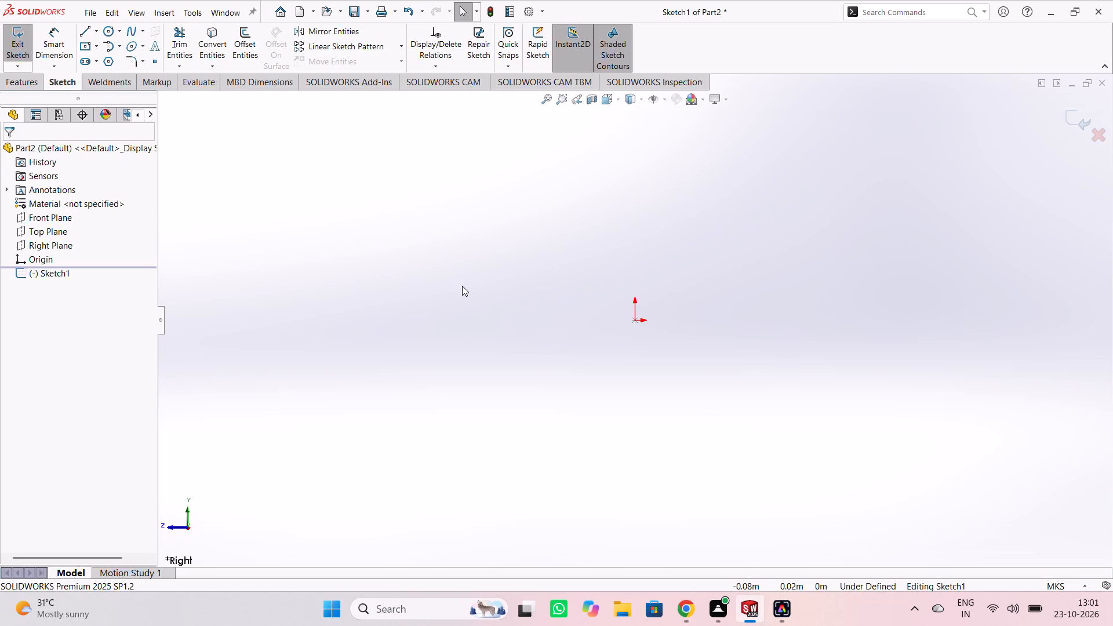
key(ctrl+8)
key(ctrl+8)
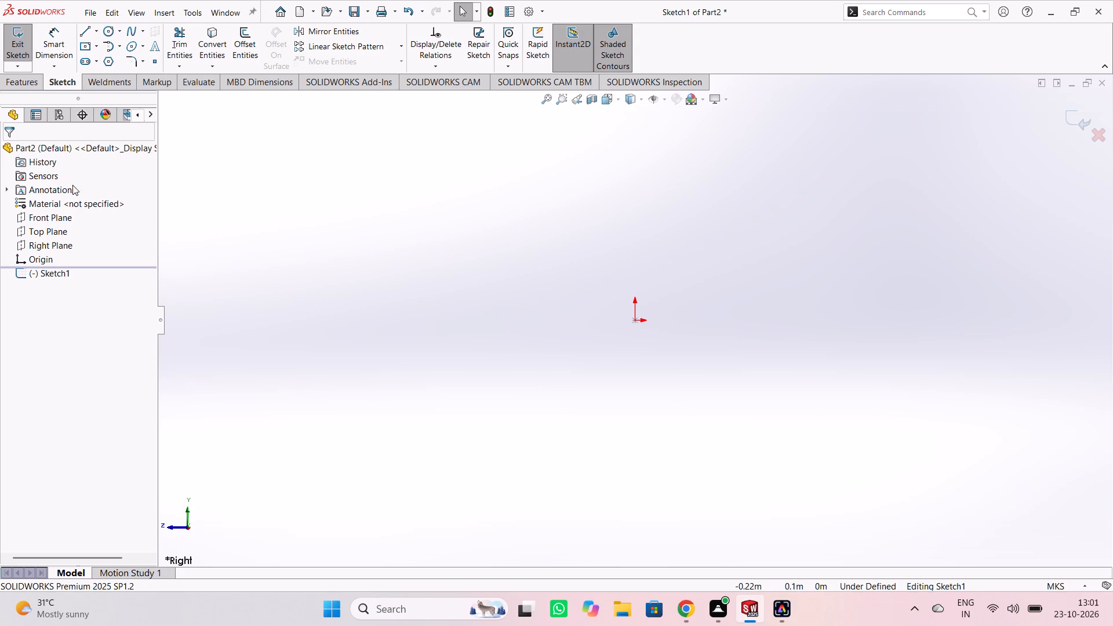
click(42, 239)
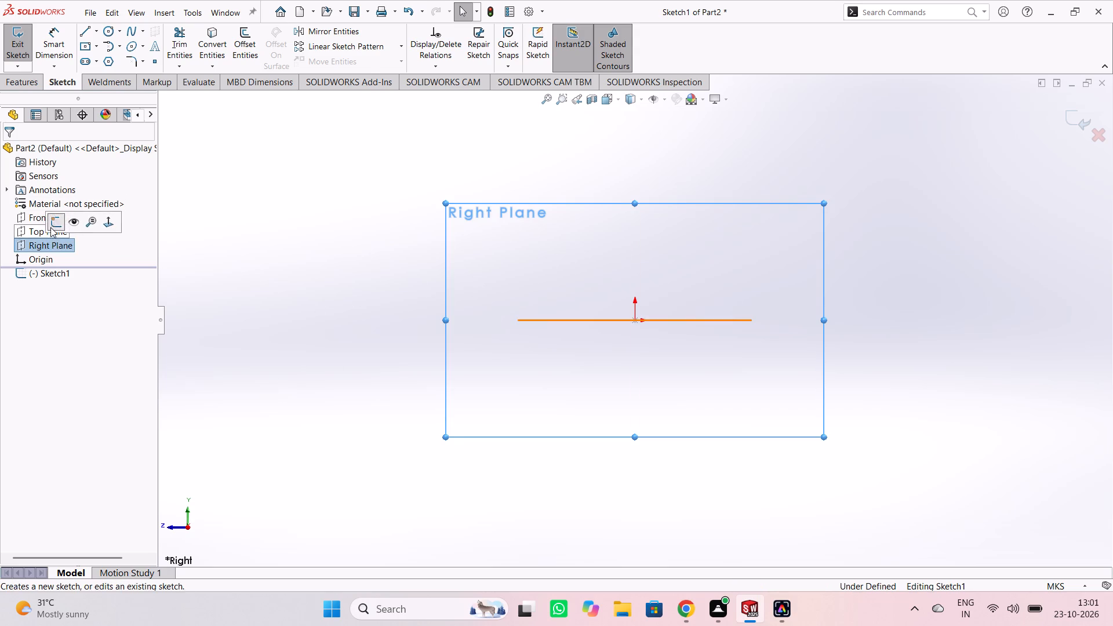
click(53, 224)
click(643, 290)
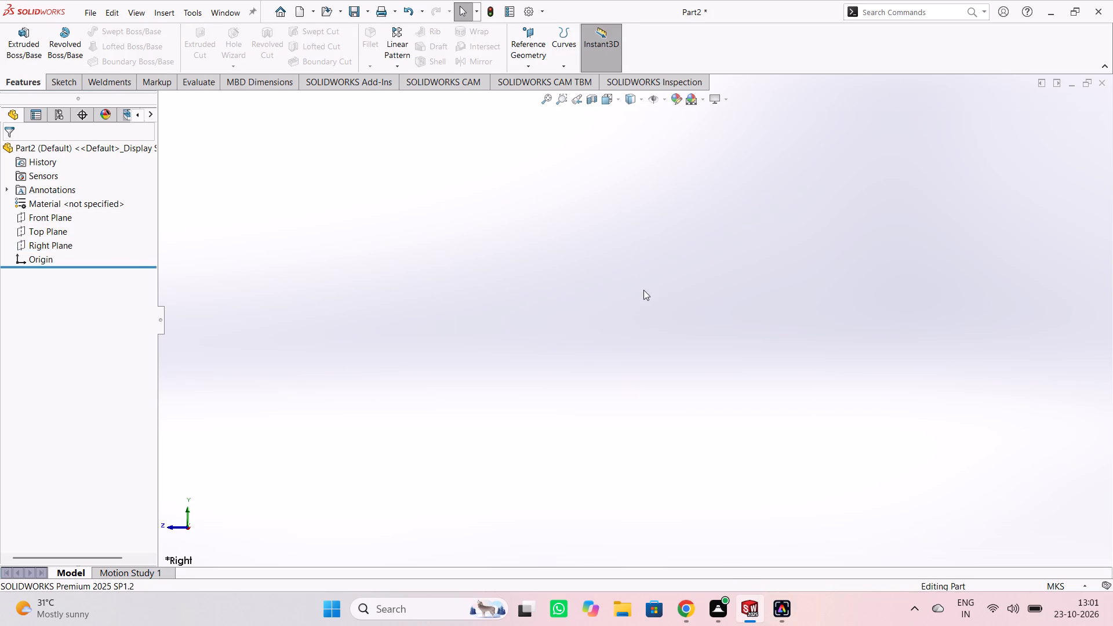
Sketch a center rectangle on the Right Plane, centred on the origin, about 0.08 m wide and 0.02 m high.
scroll(645, 290, down, 4)
scroll(645, 290, up, 5)
click(37, 242)
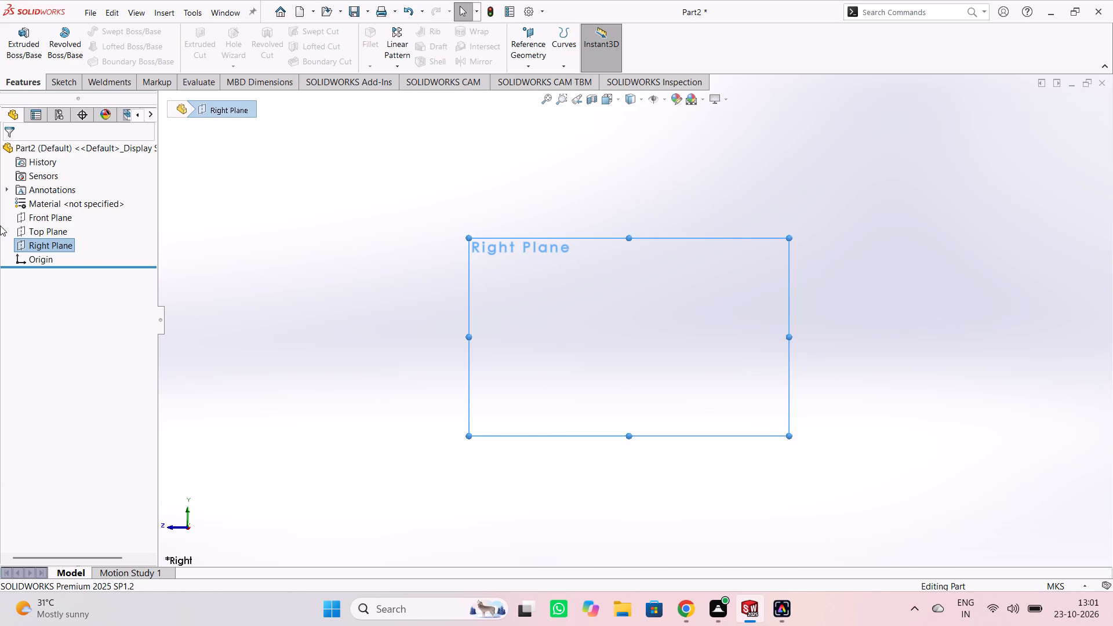
click(41, 247)
click(56, 224)
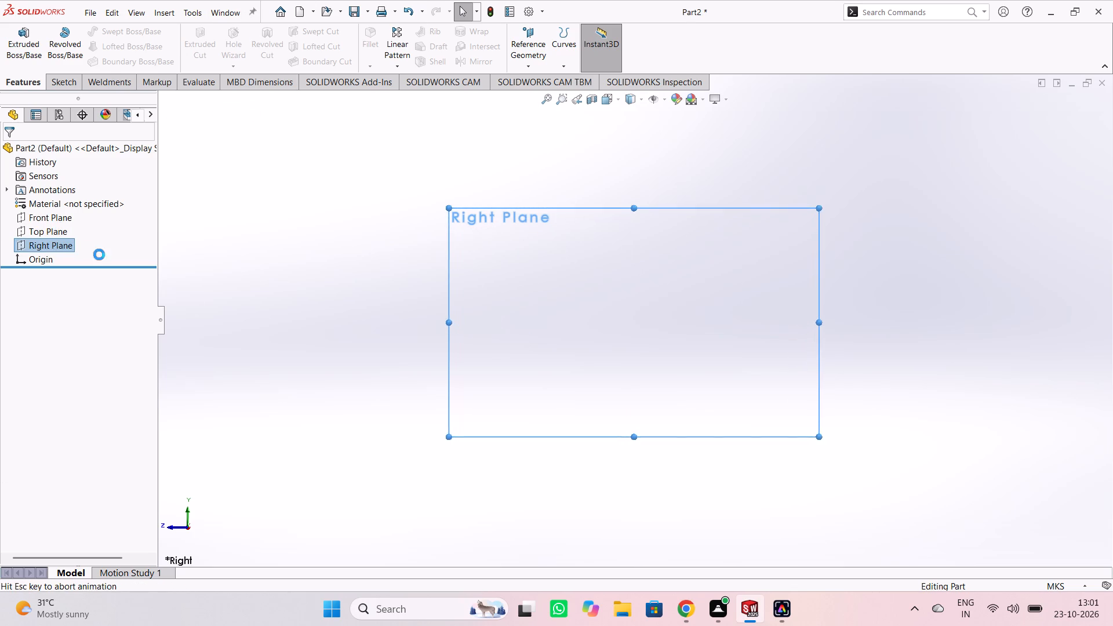
click(590, 320)
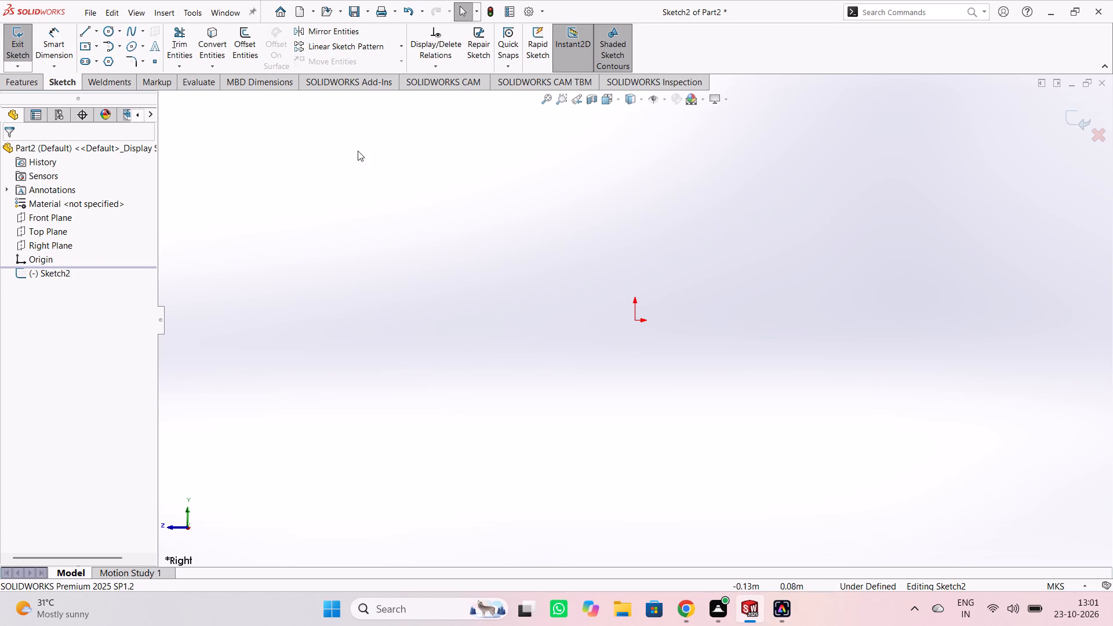
click(89, 50)
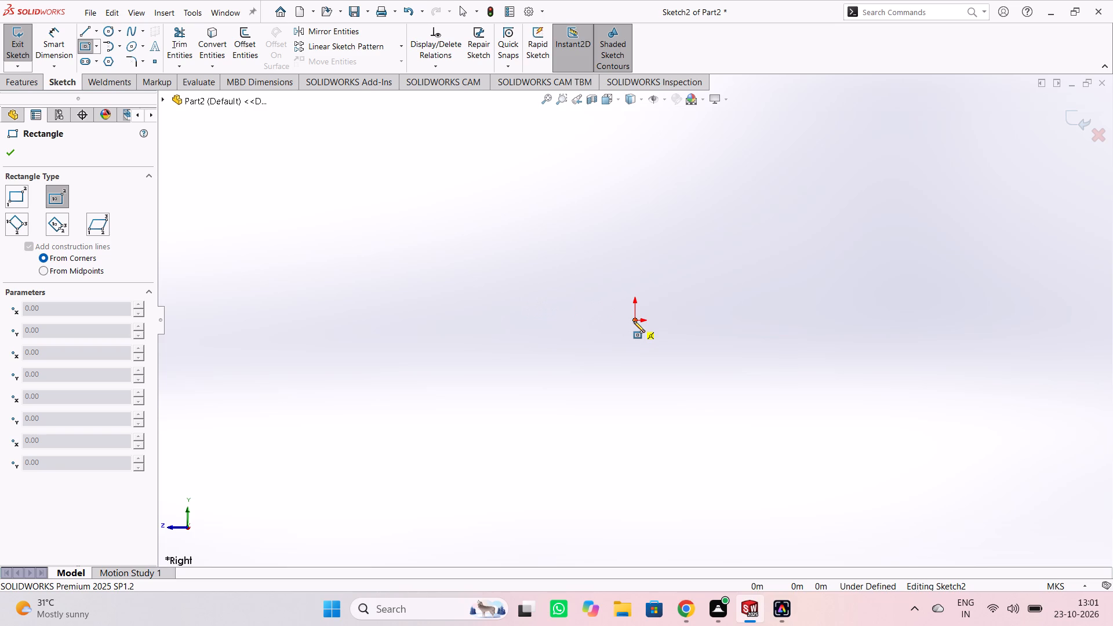
click(634, 321)
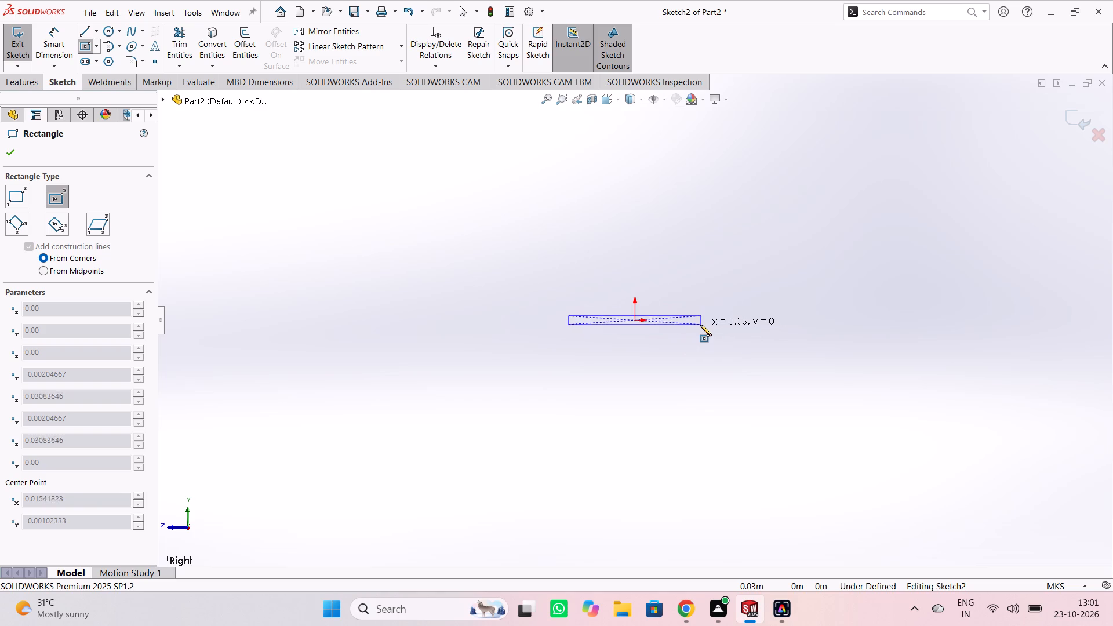
middle_click(671, 325)
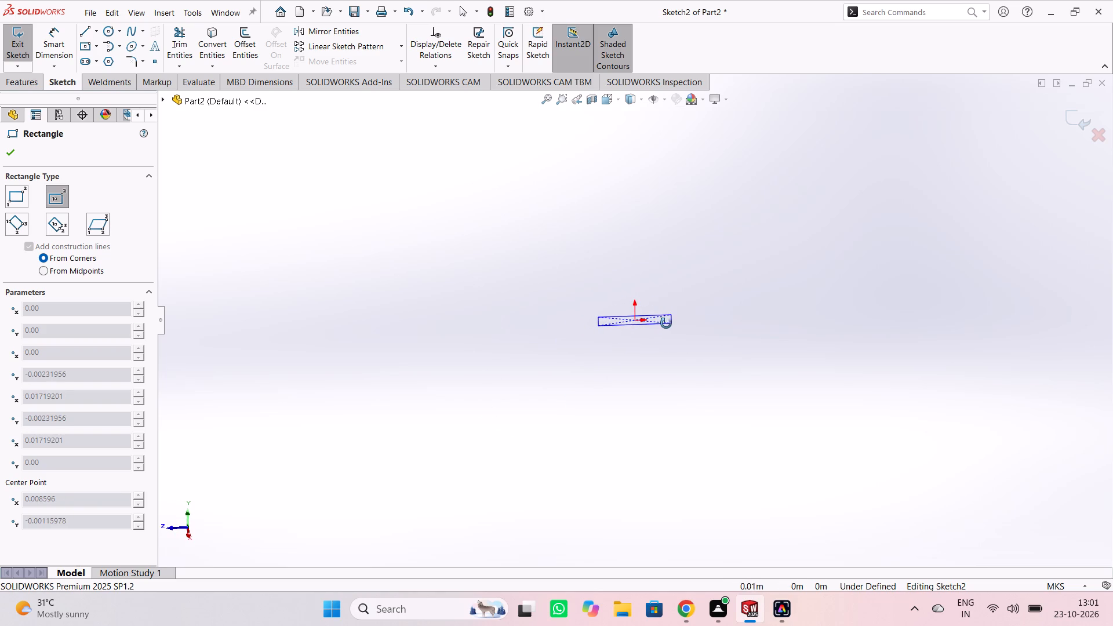
click(719, 336)
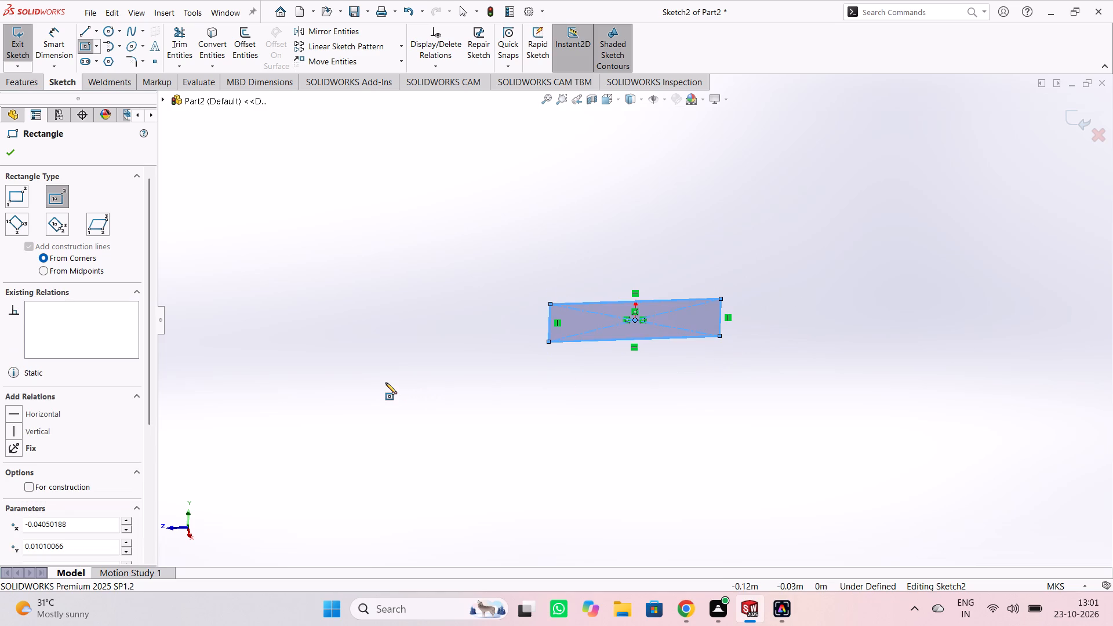
key(Escape)
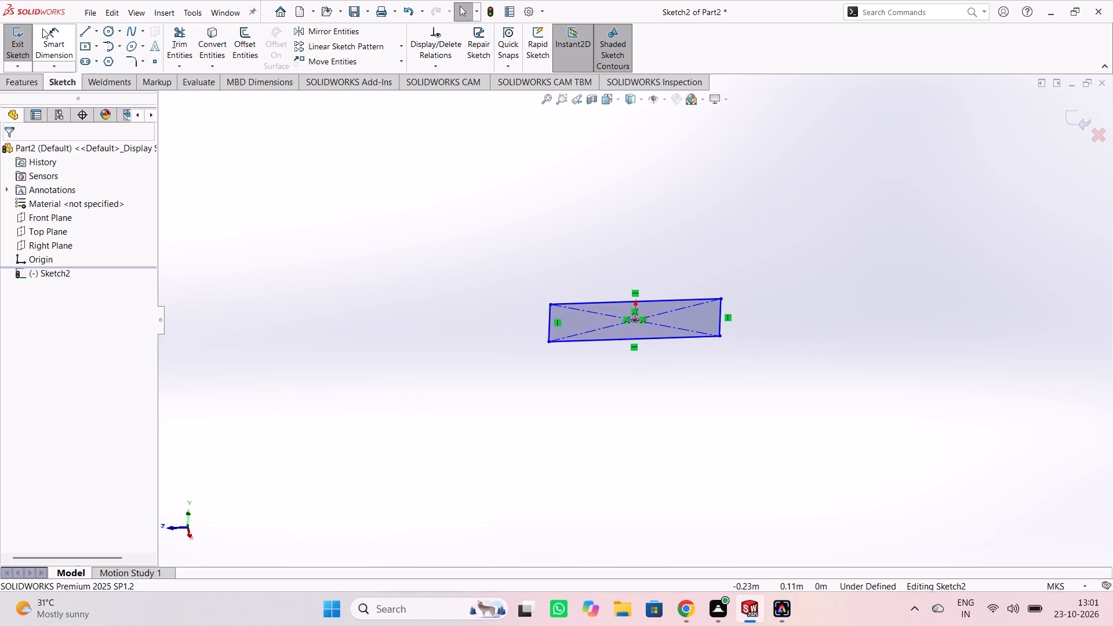
Dimension the rectangle's lower horizontal edge to 24 m.
click(48, 36)
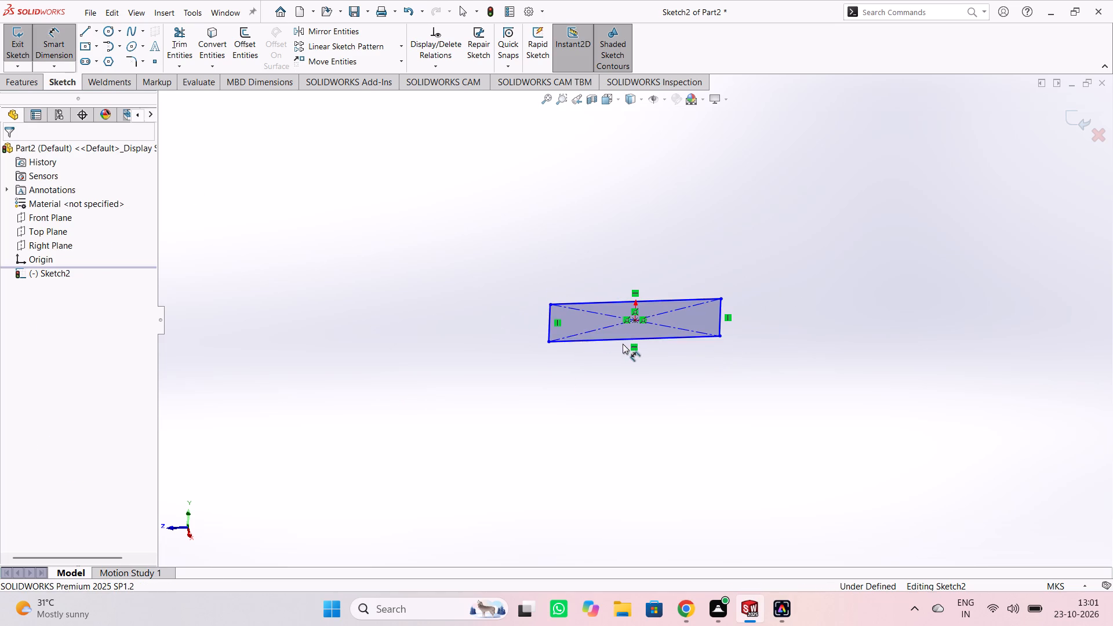
click(620, 340)
click(638, 428)
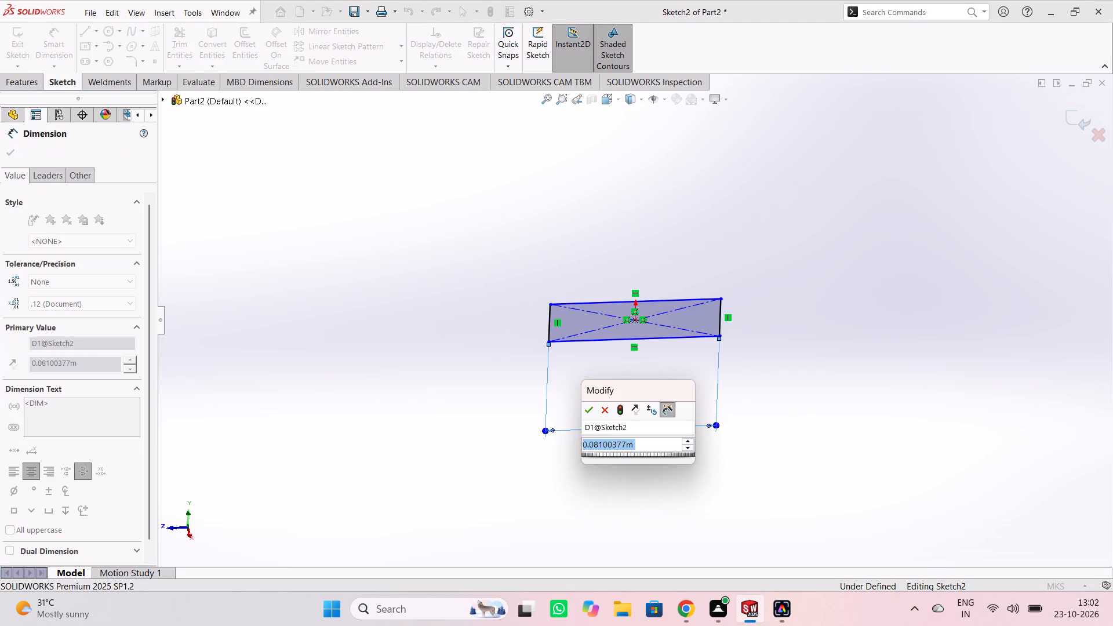
middle_drag(638, 428, 589, 456)
middle_drag(589, 456, 628, 442)
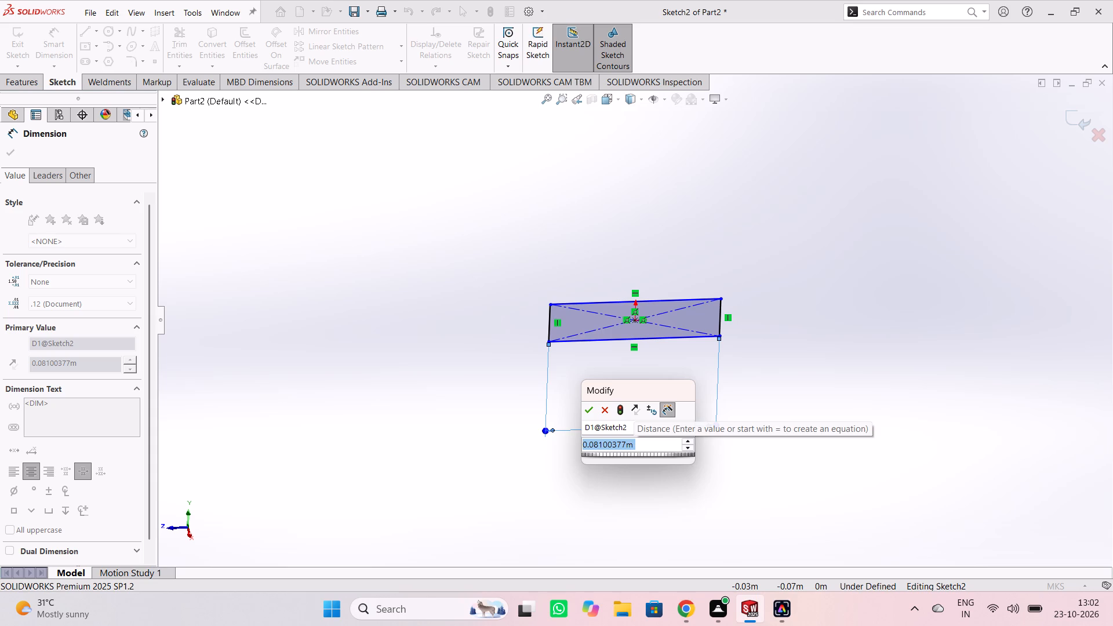
text(24)
key(Return)
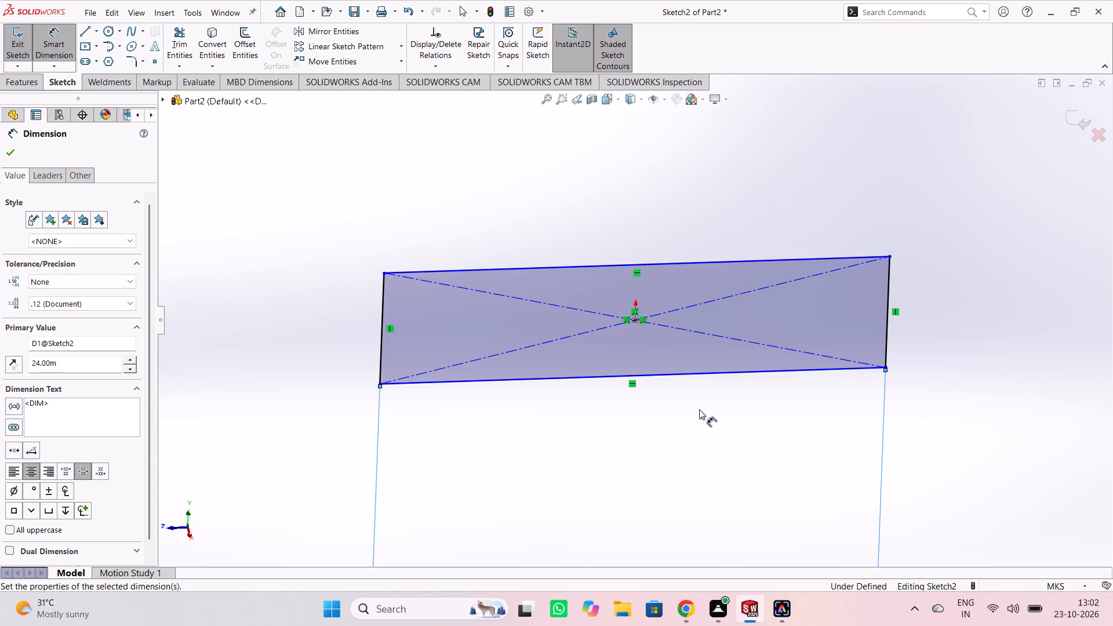
click(712, 418)
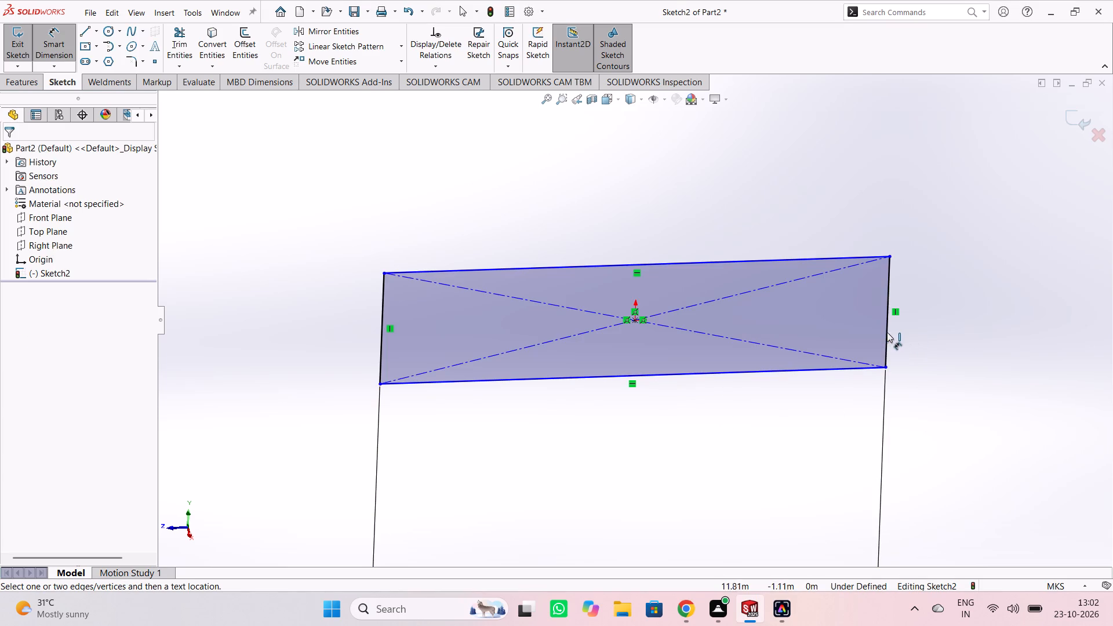
Dimension the rectangle's vertical edge on the side away from the Z axis direction to 29 m.
click(890, 332)
click(987, 301)
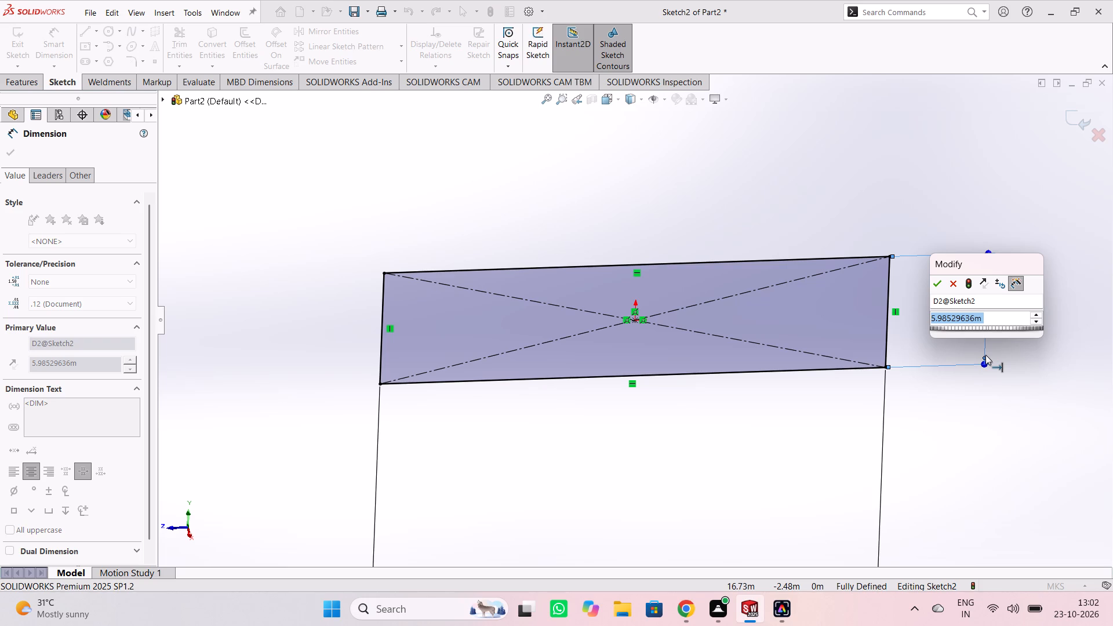
text(29)
key(Return)
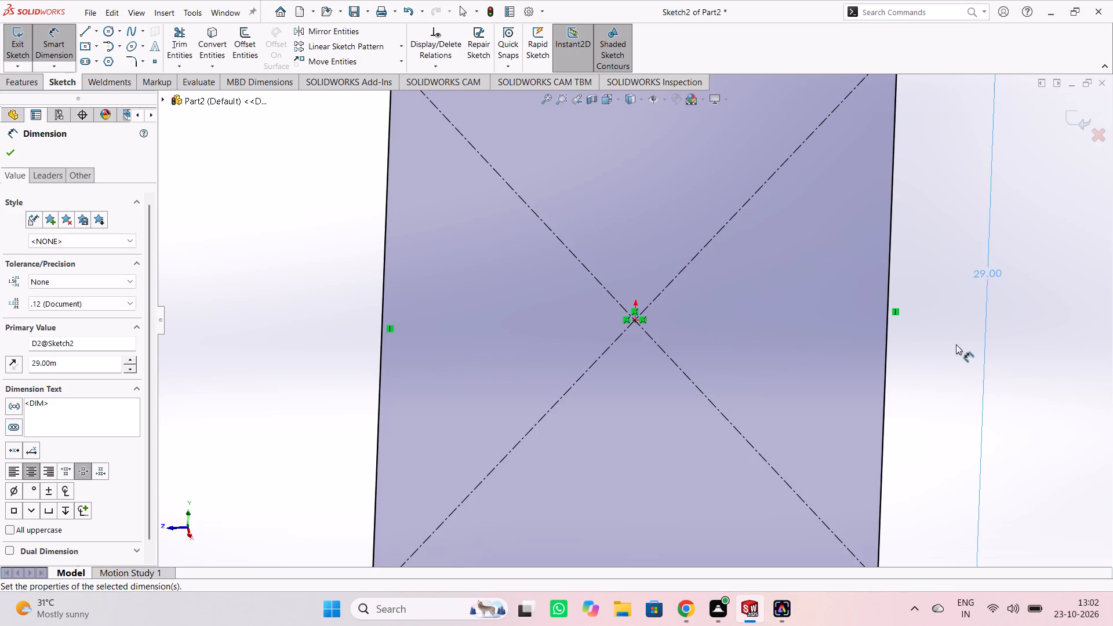
click(956, 344)
scroll(954, 336, down, 2)
scroll(935, 321, up, 4)
scroll(871, 317, up, 3)
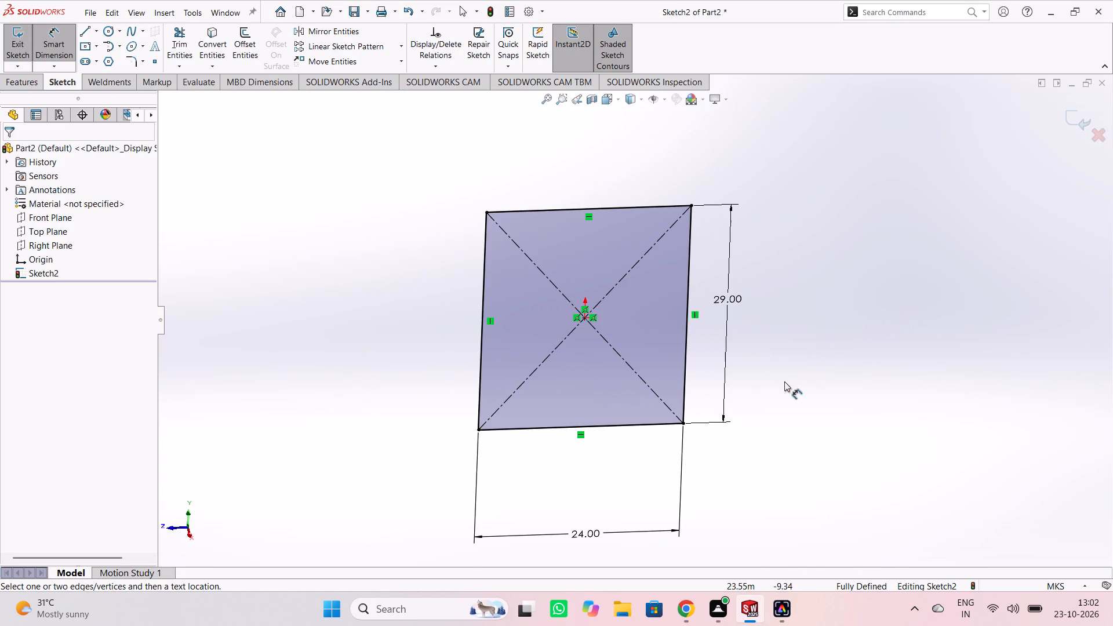
Examine the dimensioned rectangle from several angles, including the front and left standard views.
middle_drag(817, 385, 954, 459)
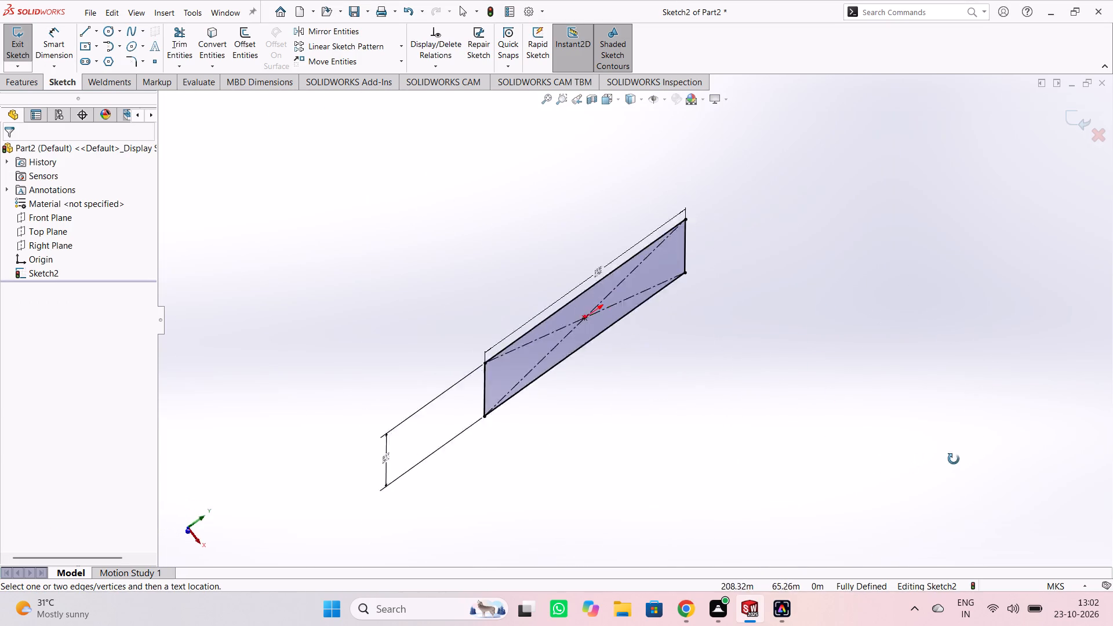
middle_drag(954, 459, 891, 364)
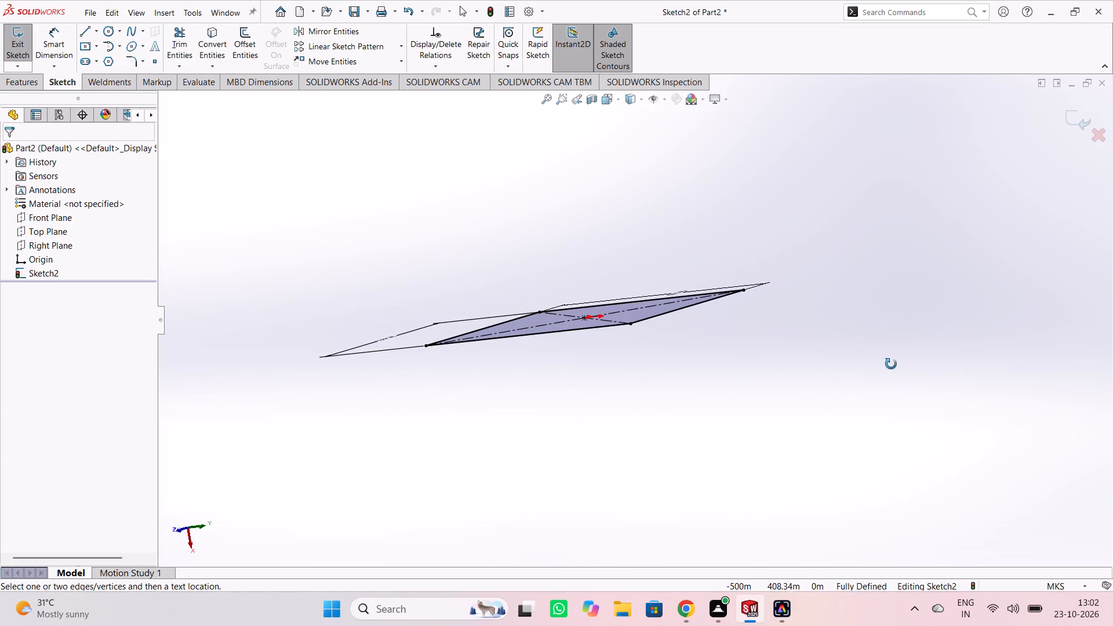
middle_drag(891, 364, 870, 234)
middle_drag(820, 403, 818, 319)
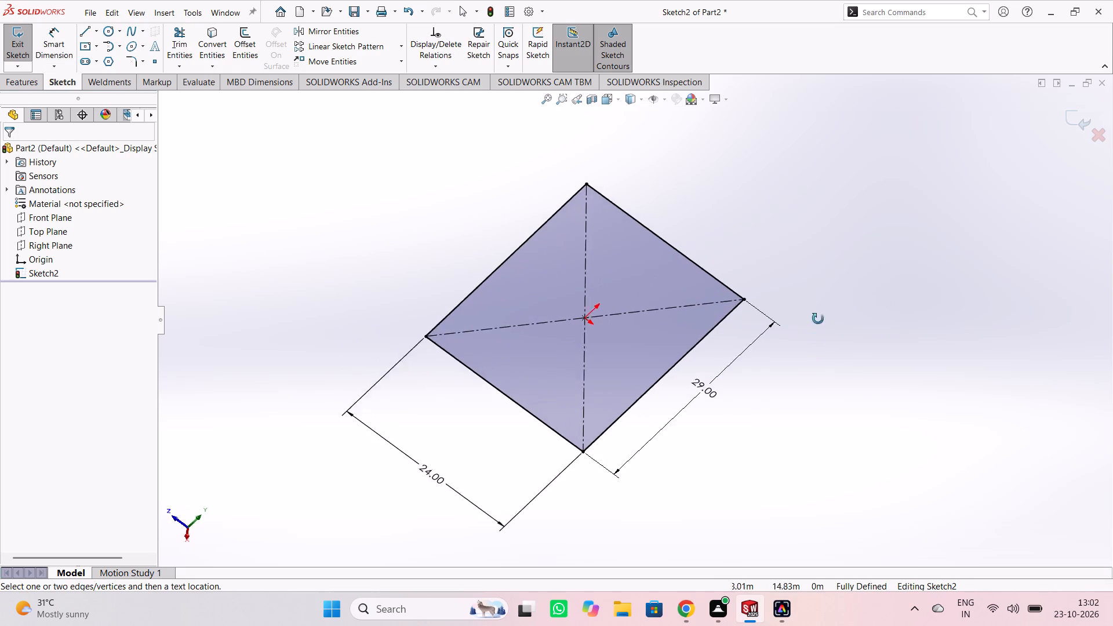
middle_drag(818, 319, 826, 201)
scroll(826, 201, up, 1)
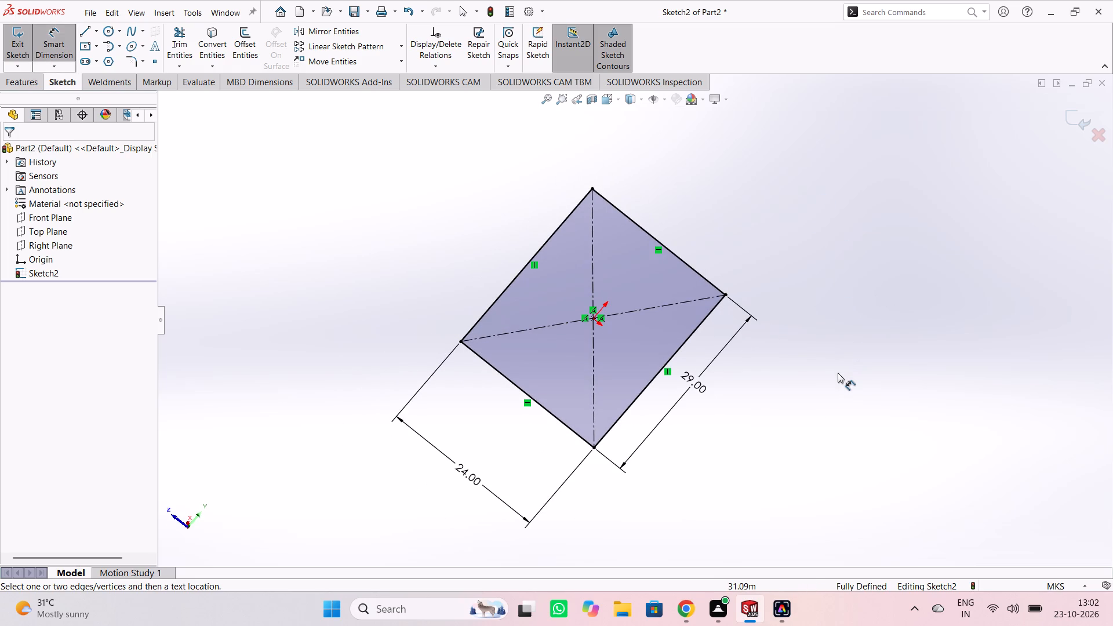
key(ctrl+1)
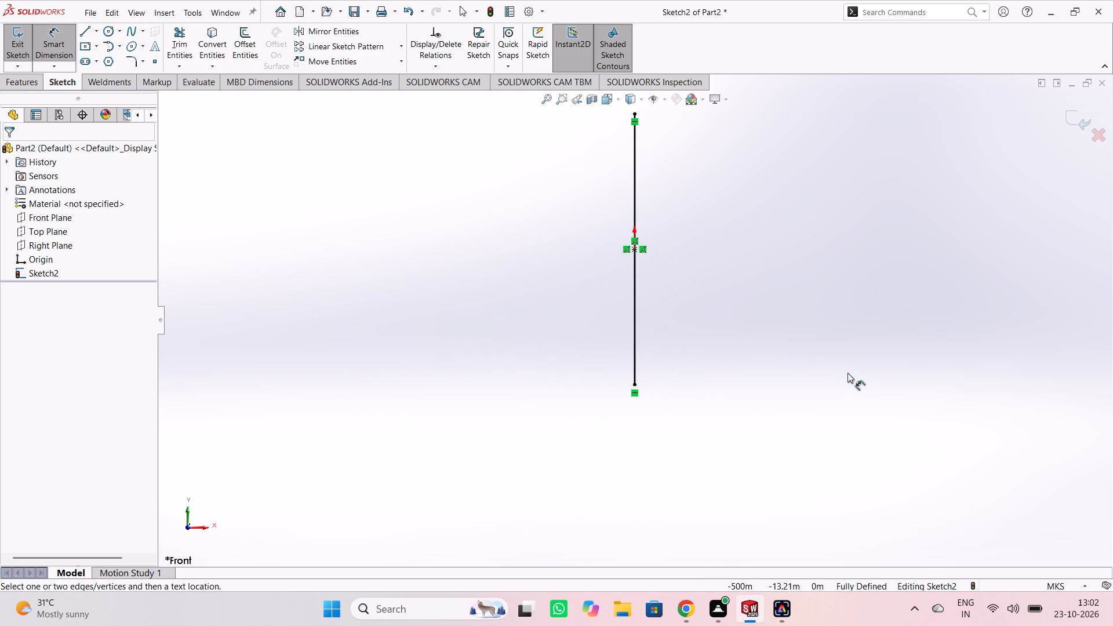
key(ctrl+2)
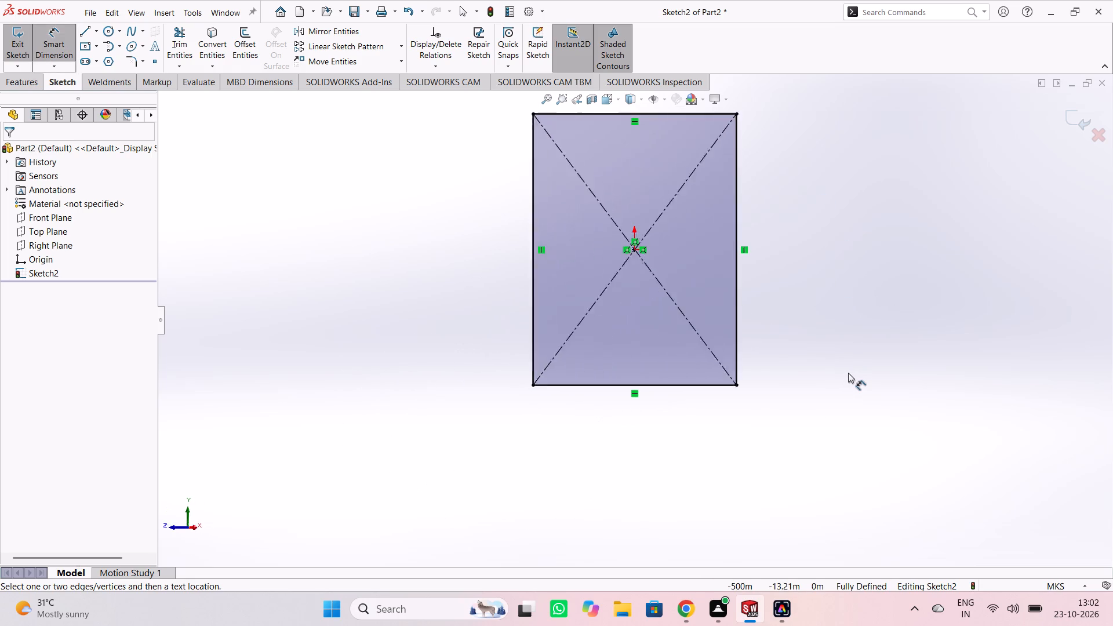
key(ctrl+3)
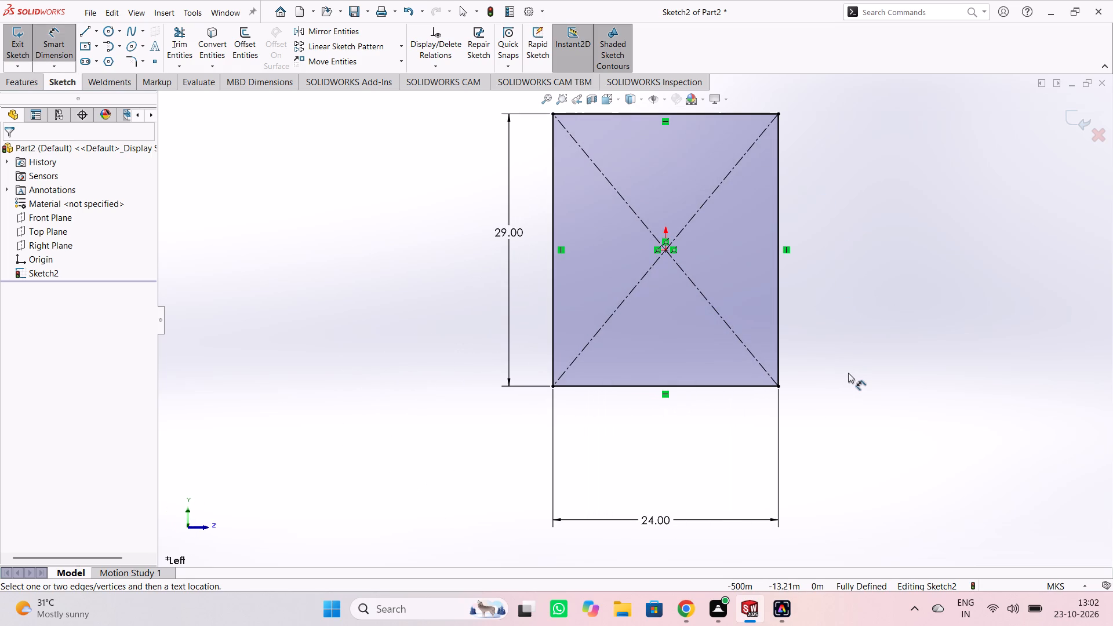
middle_drag(882, 390, 905, 196)
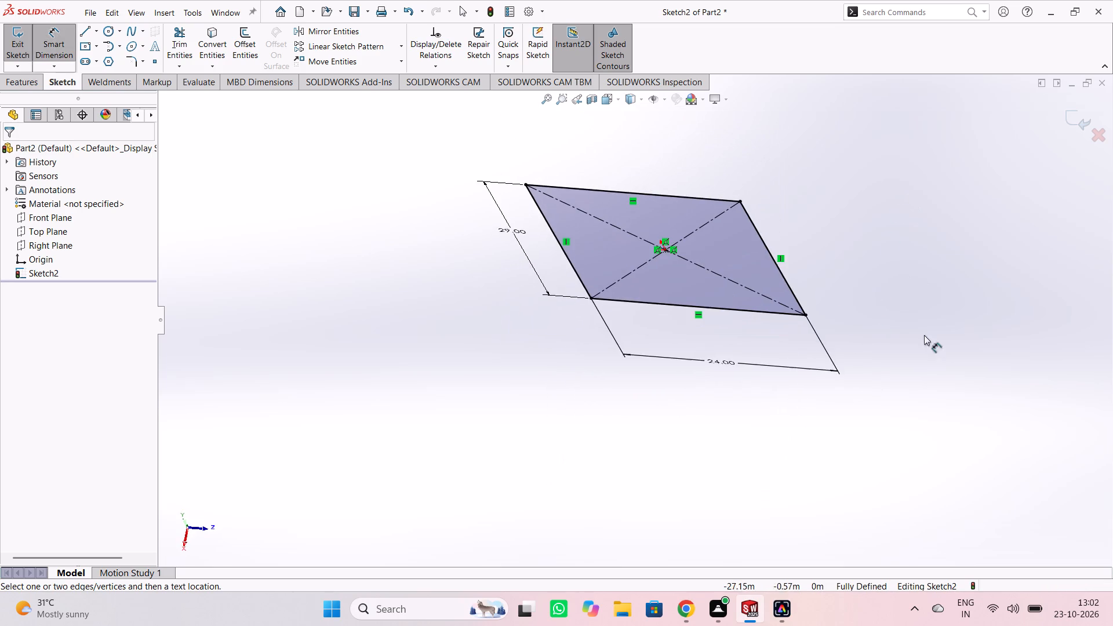
middle_drag(922, 384, 810, 420)
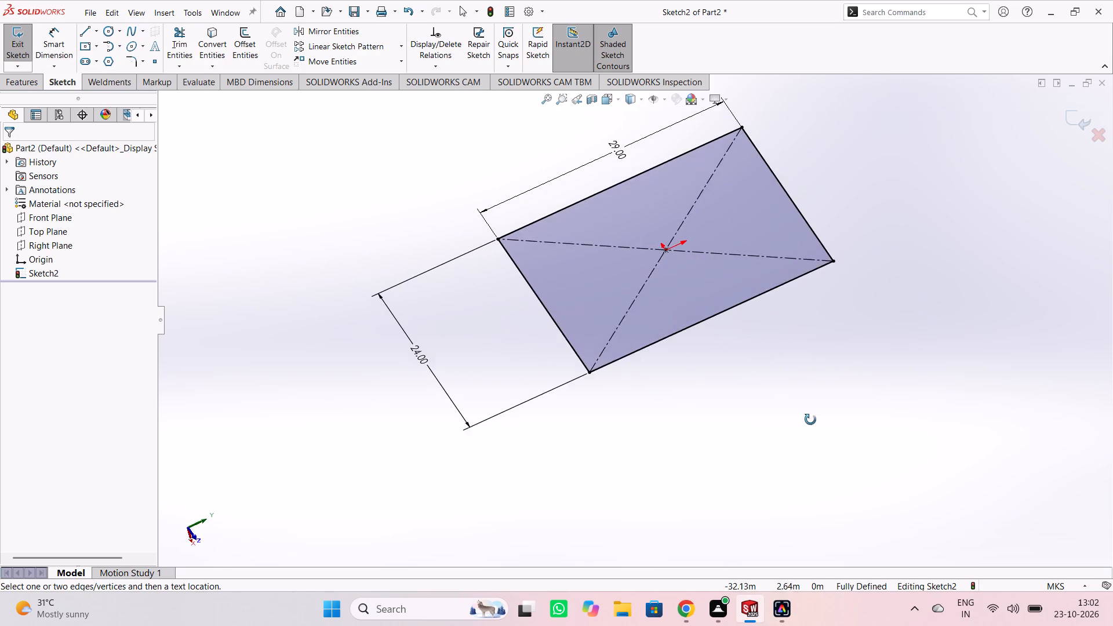
middle_drag(810, 420, 821, 443)
Sketch a horizontal line about 36 m long from the origin past the rectangle, continuing in a vertical line about 19 m upward.
click(78, 31)
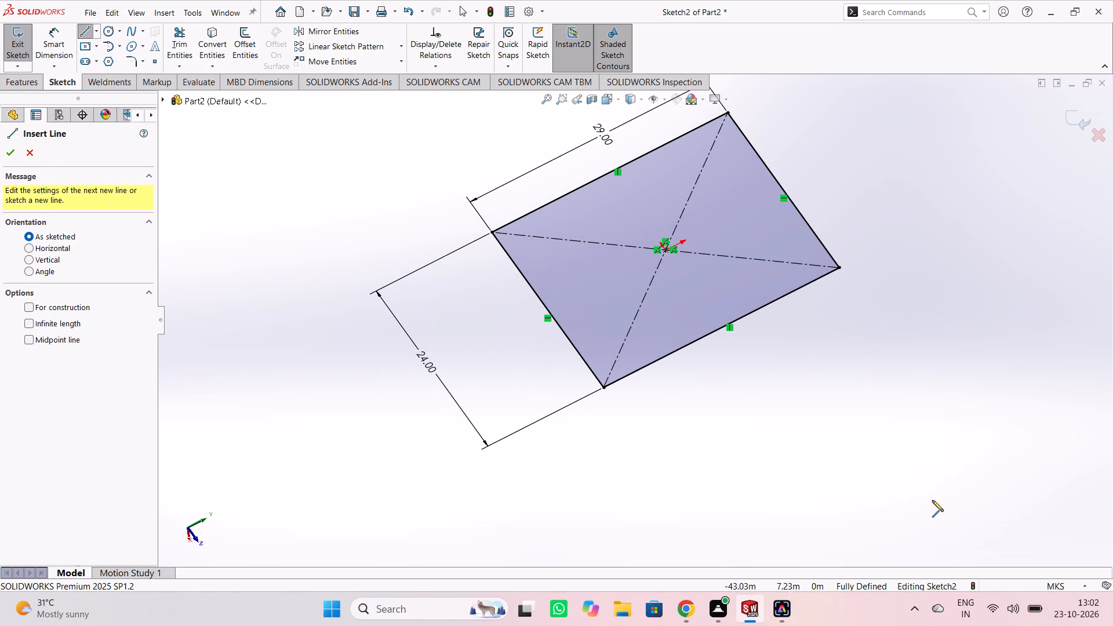
key(Escape)
key(ctrl+1)
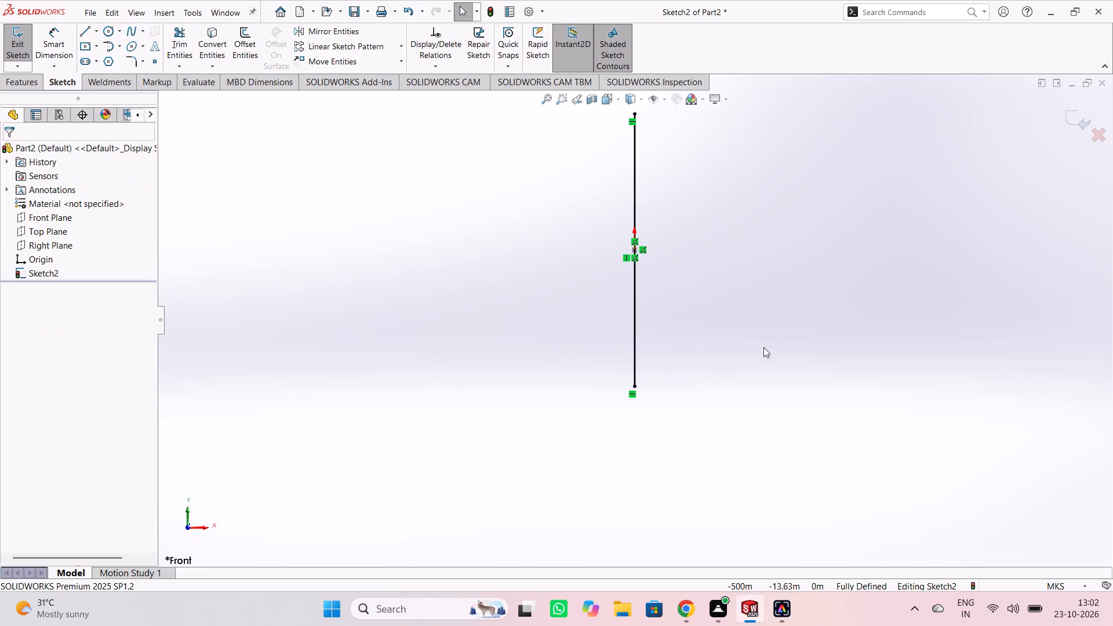
click(80, 35)
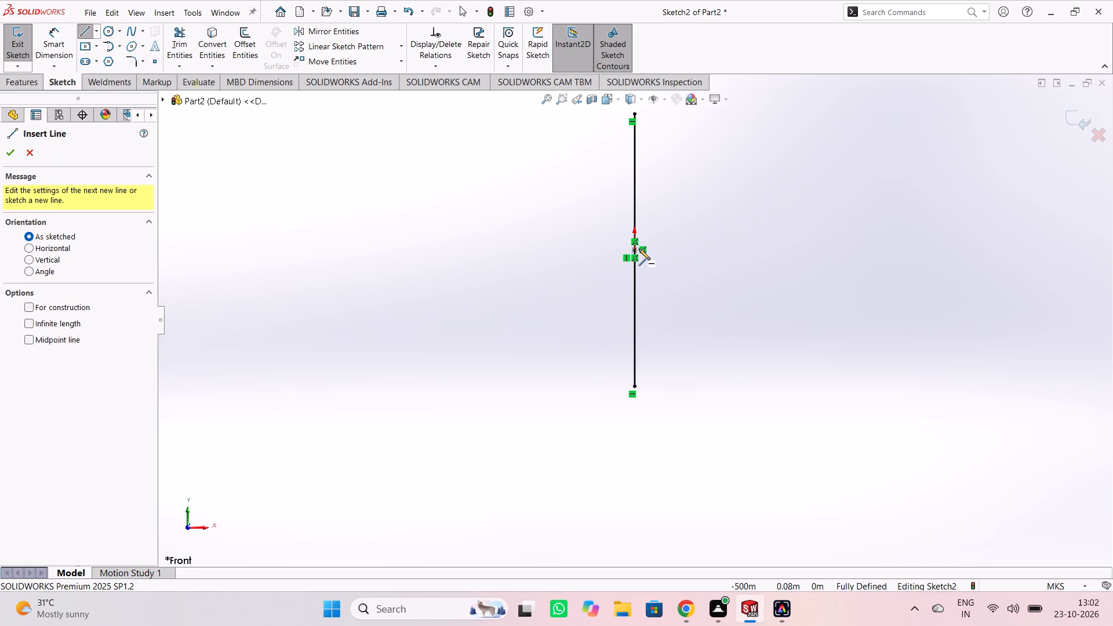
middle_drag(652, 254, 713, 244)
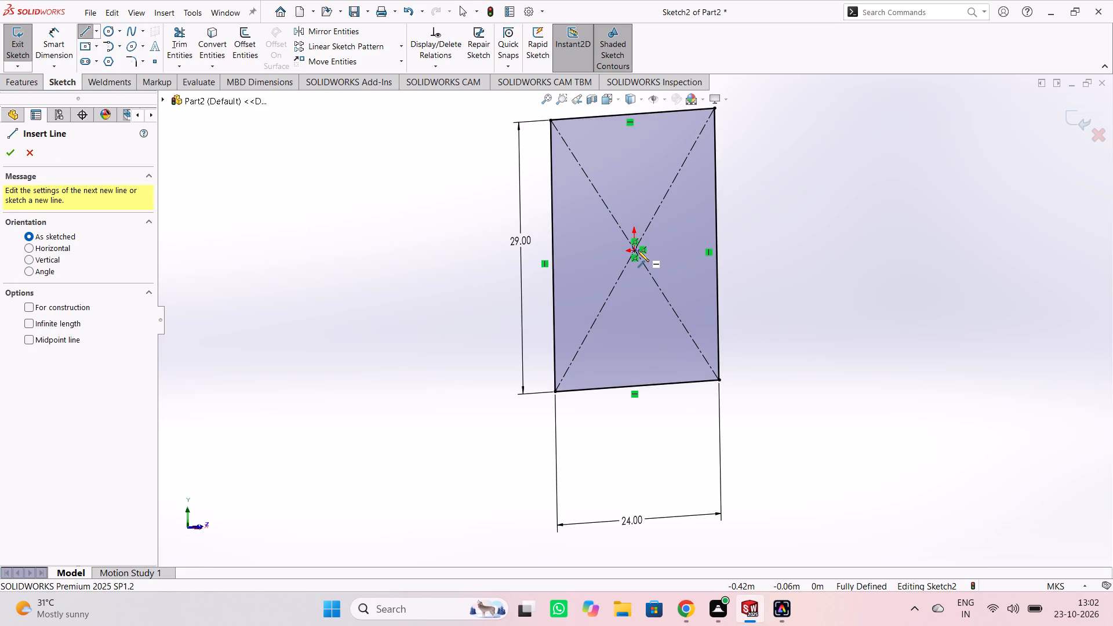
click(633, 252)
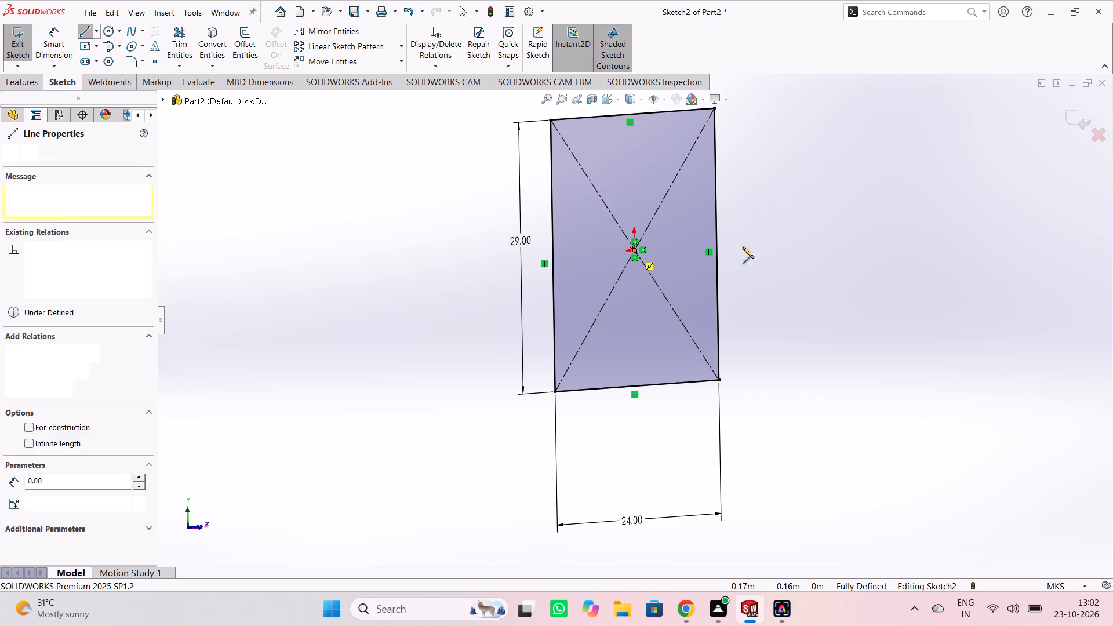
middle_drag(835, 246, 753, 290)
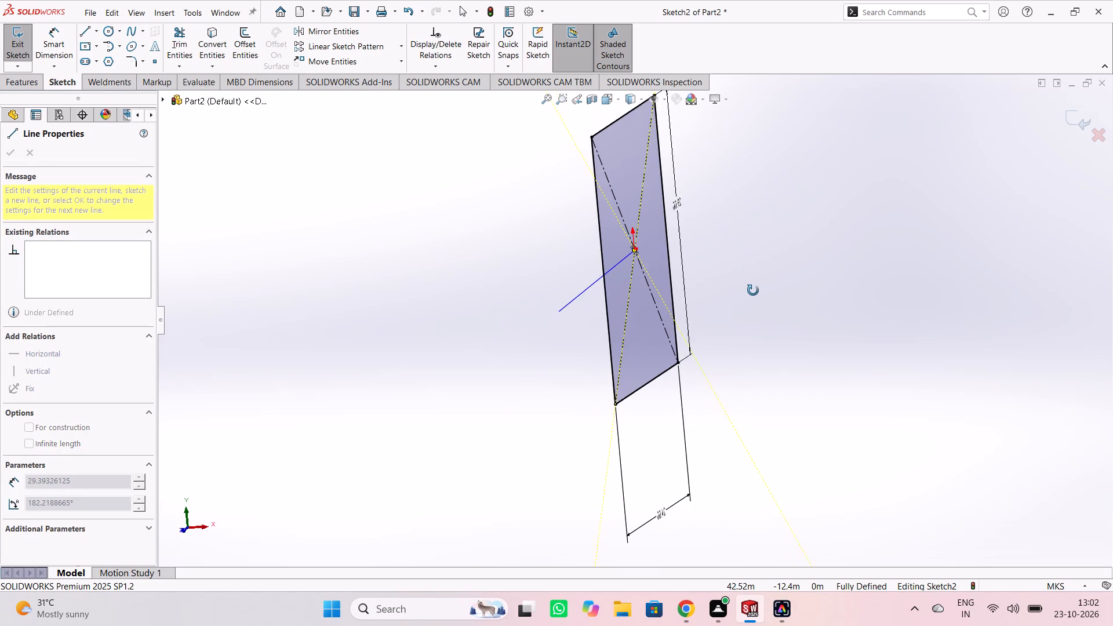
middle_drag(753, 290, 800, 279)
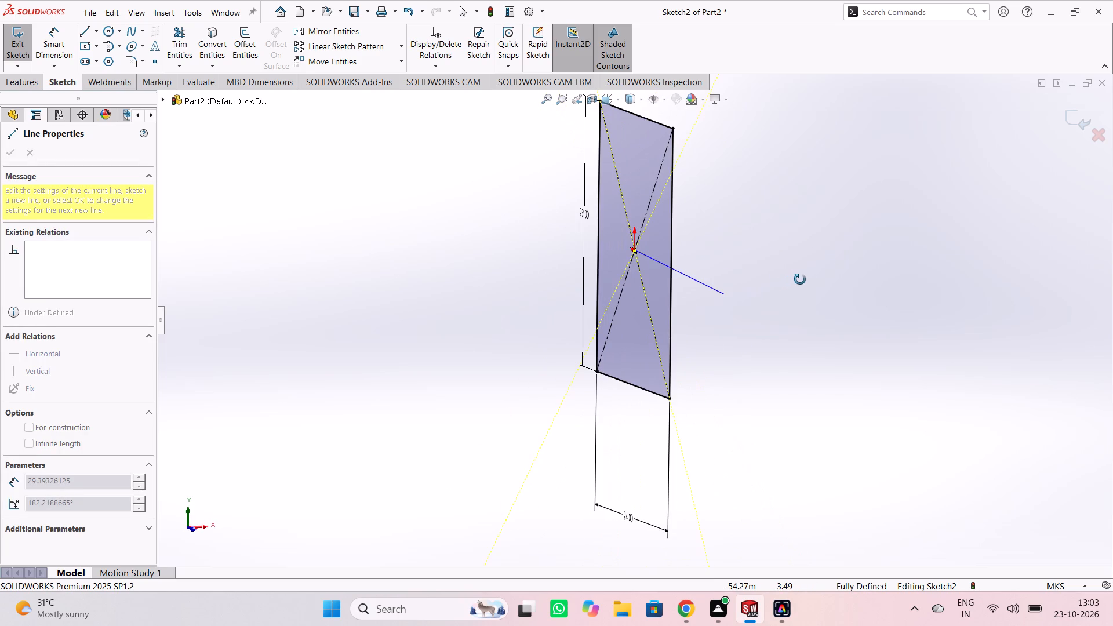
middle_drag(800, 279, 803, 266)
key(ctrl+1)
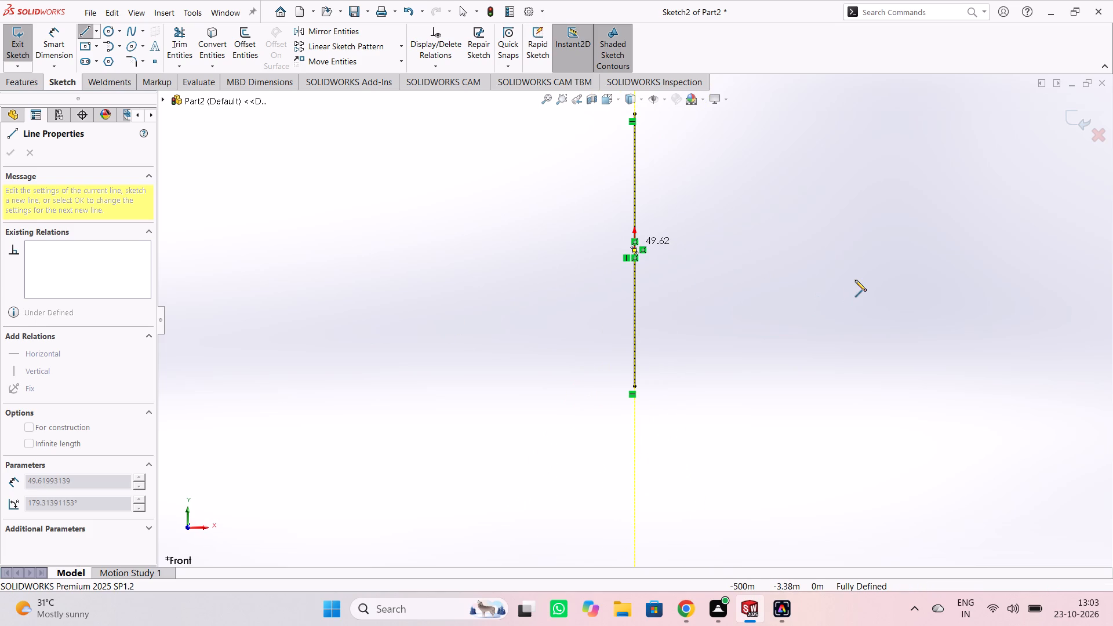
key(ctrl+4)
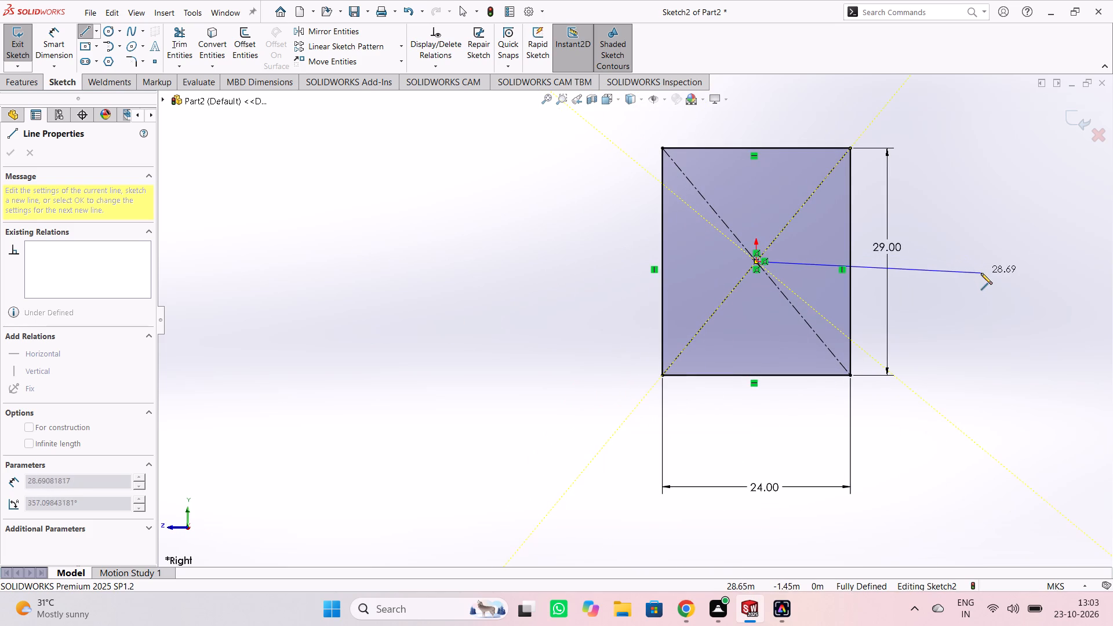
scroll(988, 263, down, 3)
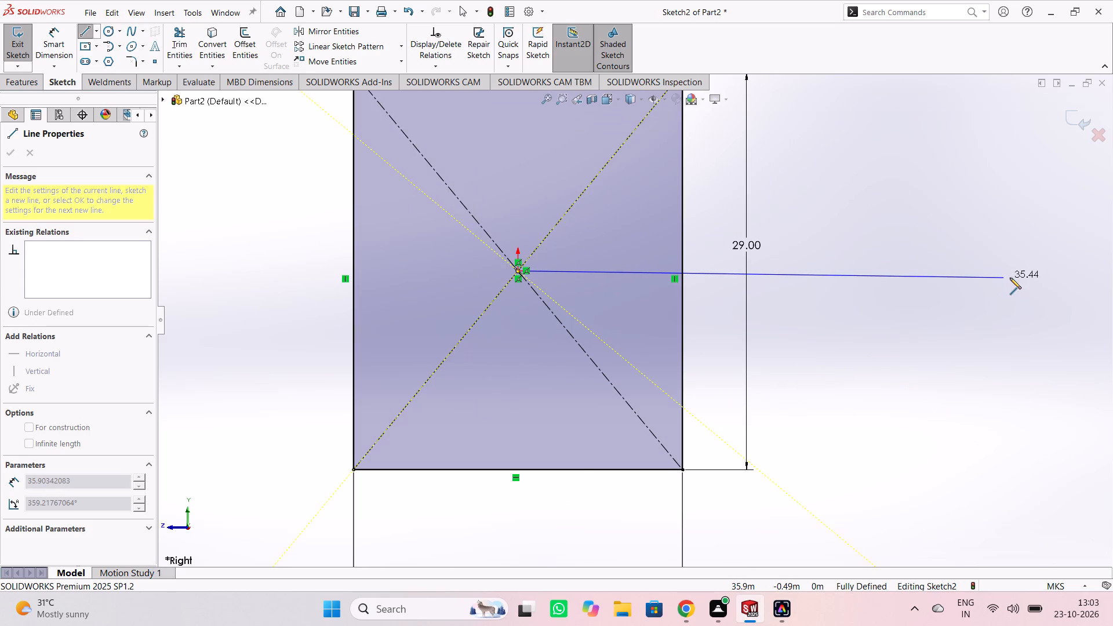
click(1012, 272)
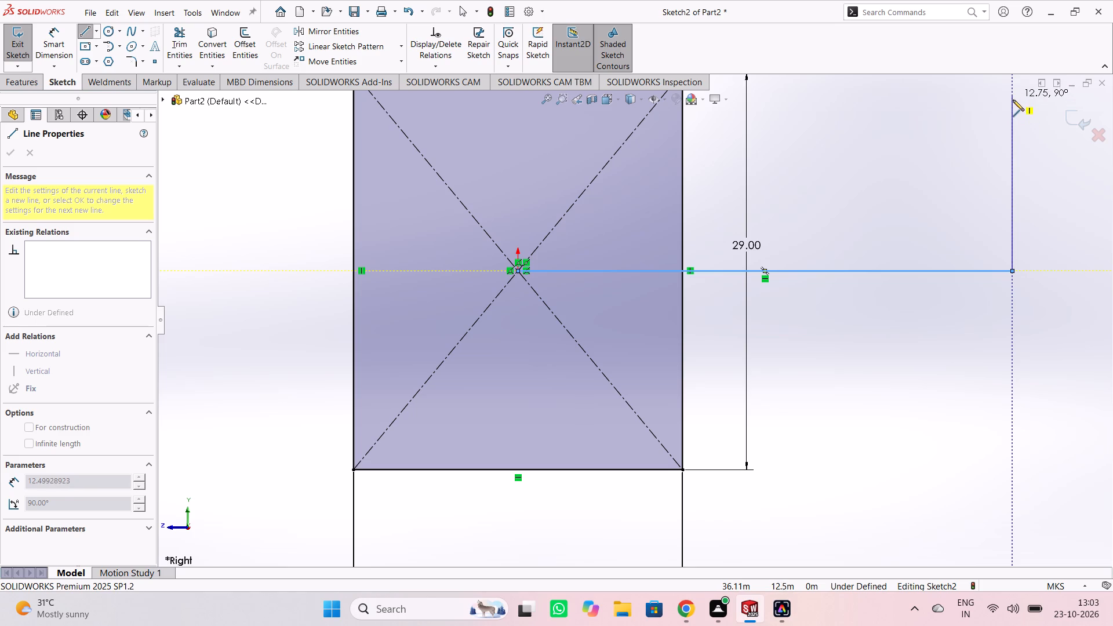
scroll(1013, 100, down, 2)
scroll(1009, 107, up, 2)
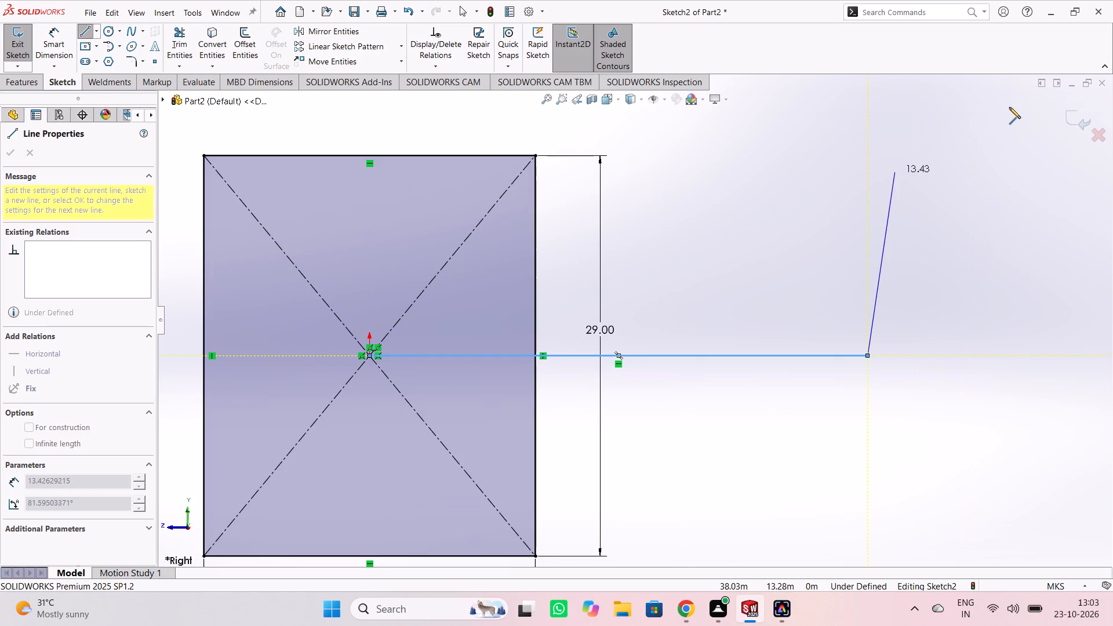
click(868, 93)
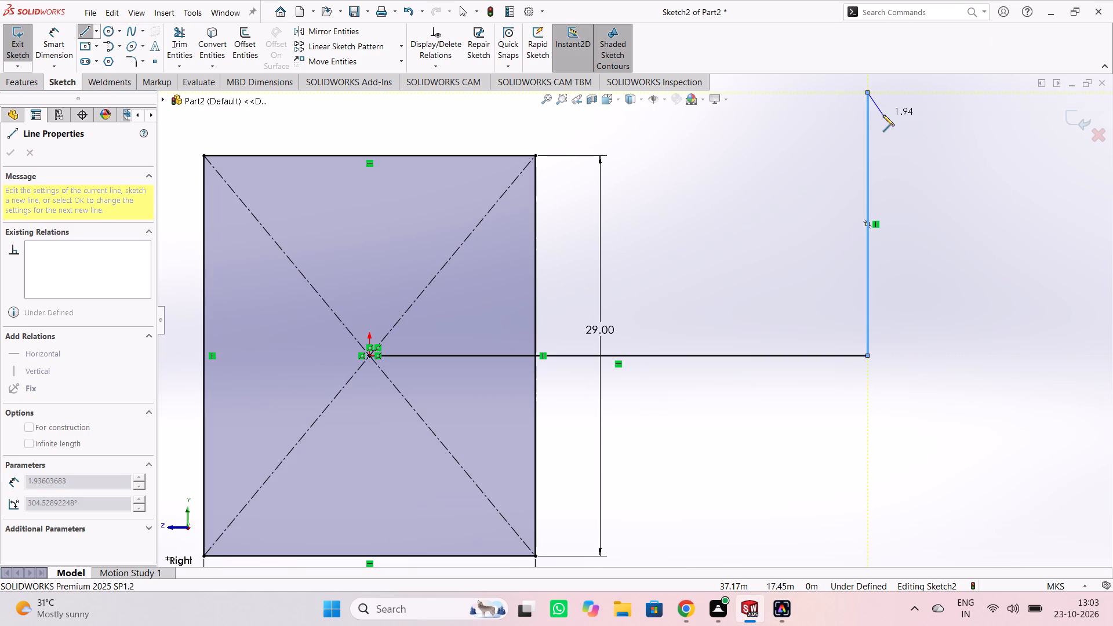
key(Escape)
Dimension the horizontal line running from the origin to 75 m.
right_click(817, 152)
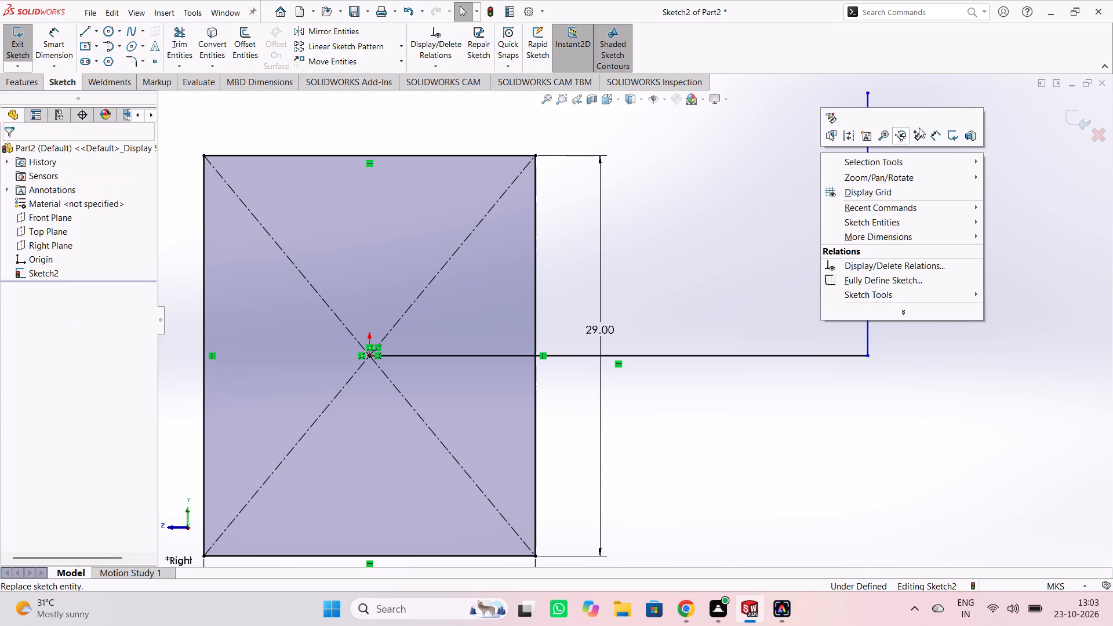
click(930, 134)
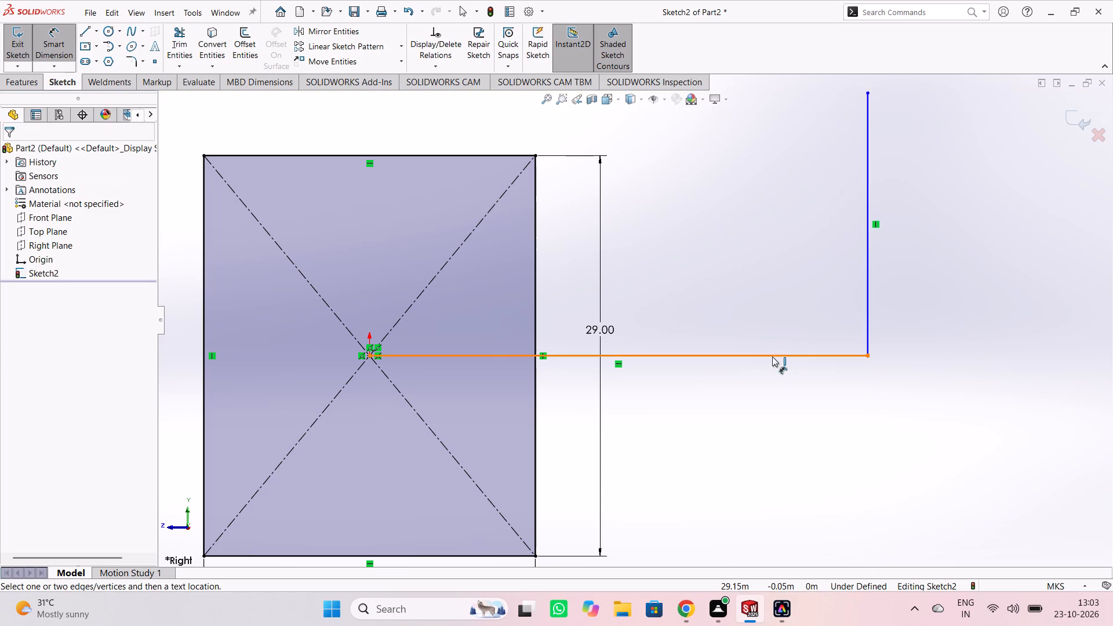
click(772, 356)
click(740, 459)
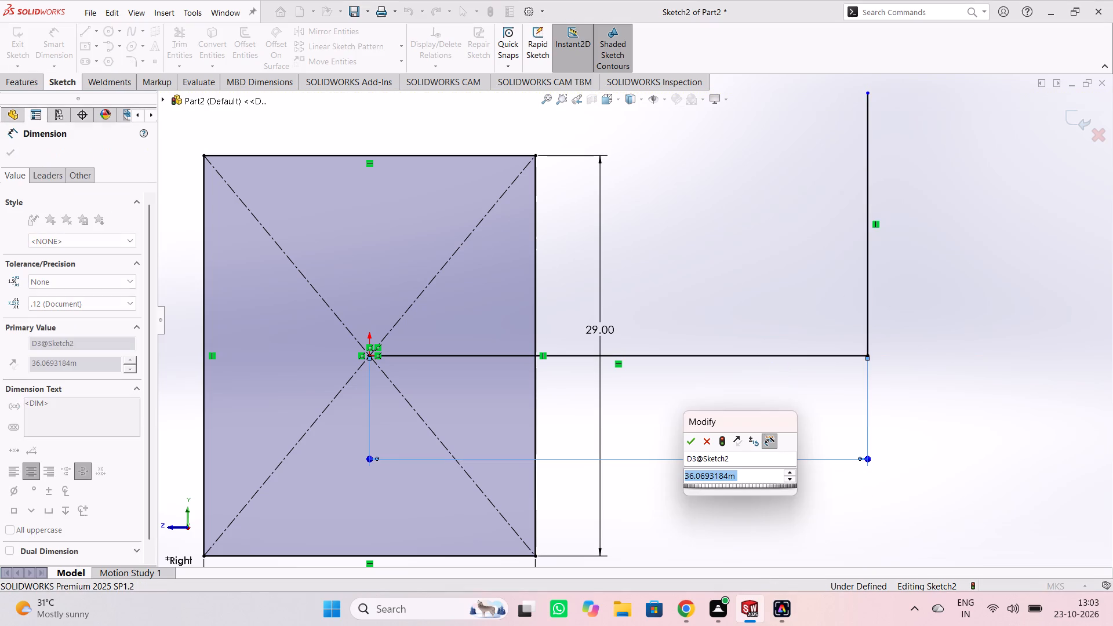
text(75)
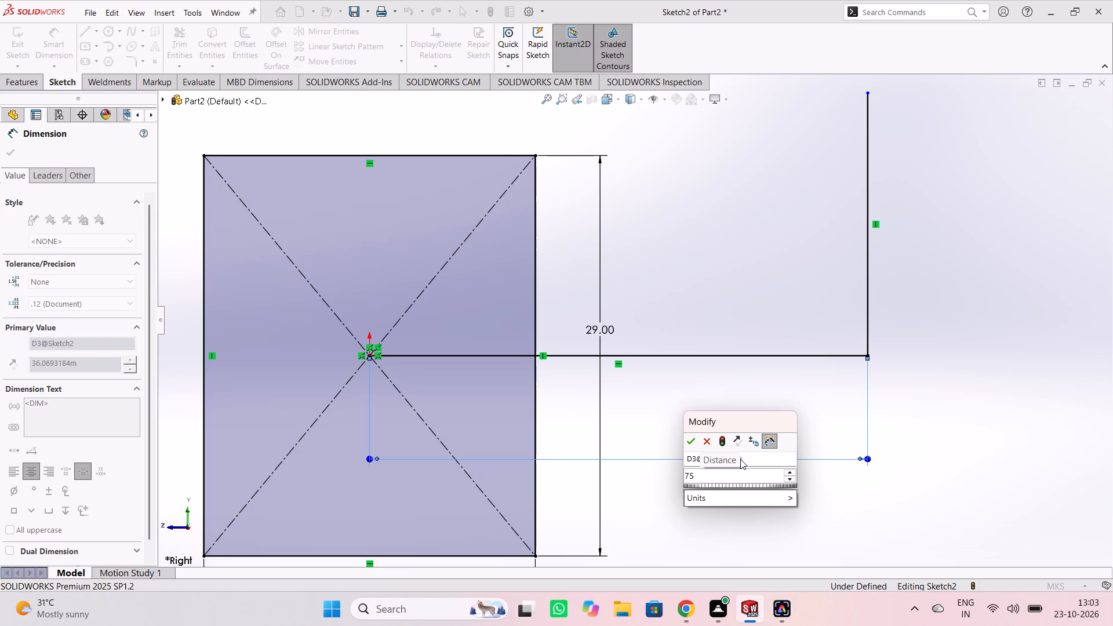
scroll(740, 459, down, 1)
scroll(740, 458, up, 1)
key(Return)
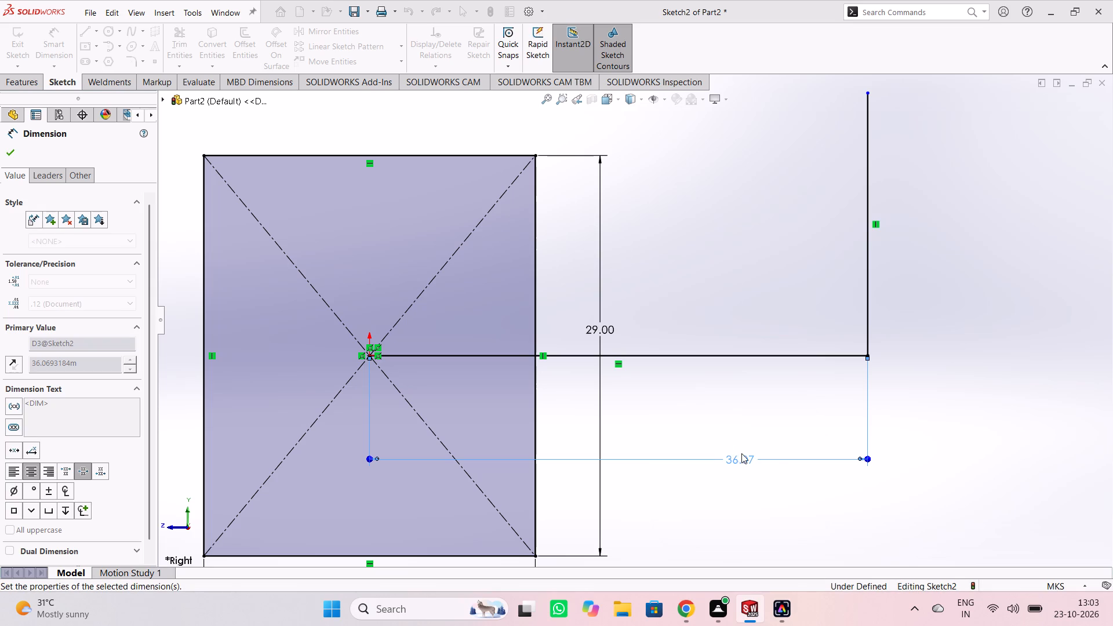
scroll(778, 402, down, 2)
scroll(780, 396, up, 9)
scroll(894, 281, down, 3)
Dimension the vertical line rising from the horizontal line's far end to 65 m.
click(675, 330)
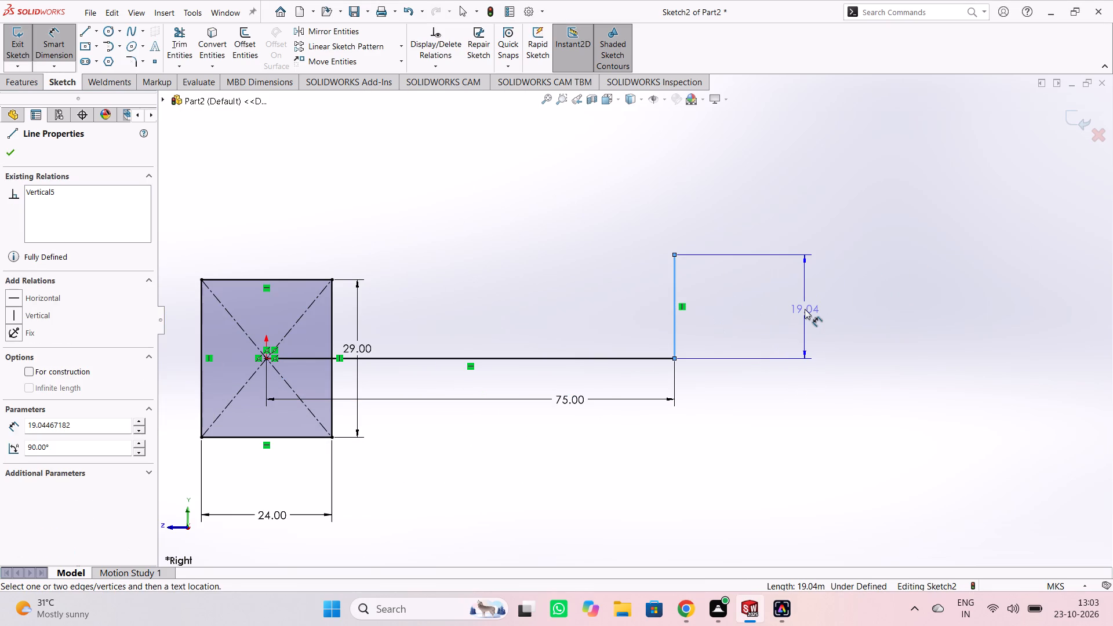
click(805, 310)
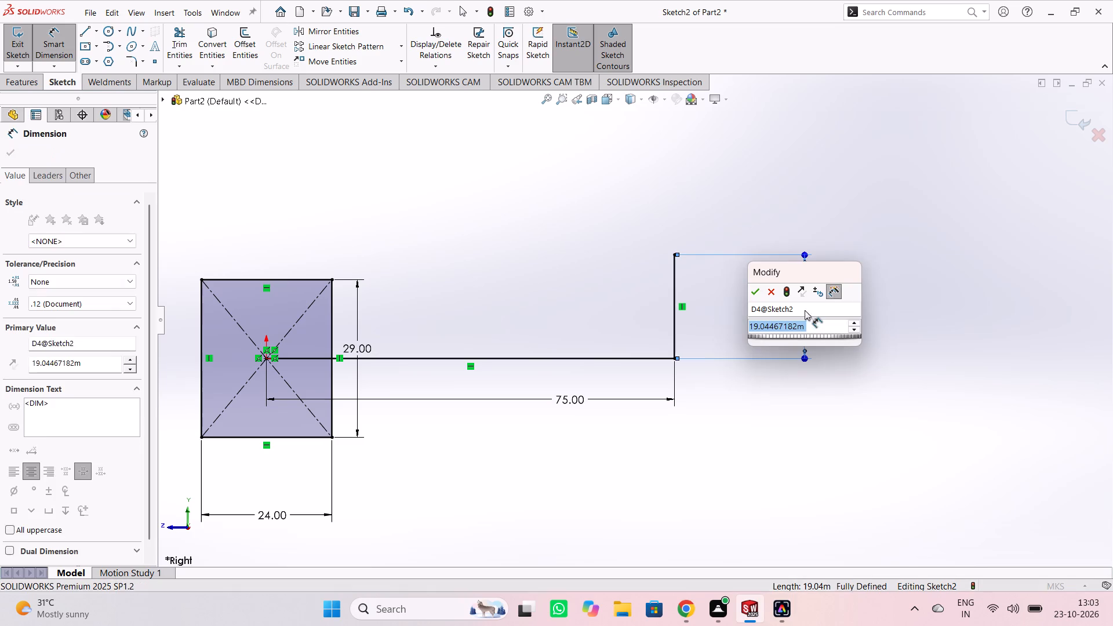
key(6)
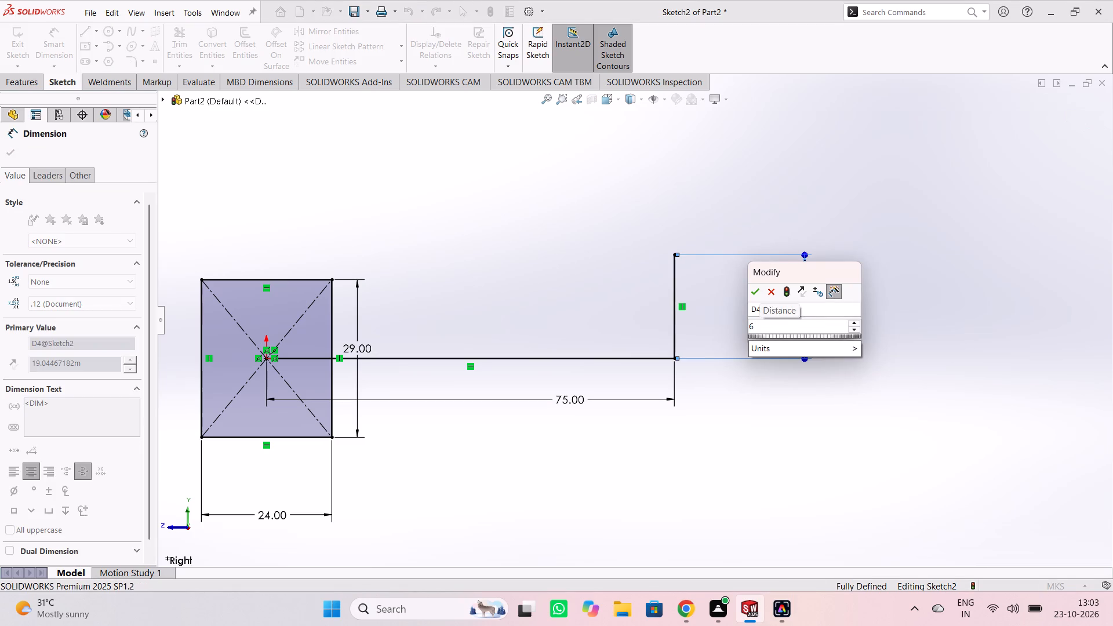
key(5)
key(Return)
click(766, 275)
Fillet the corner between the 75 m horizontal and 65 m vertical lines with a 60 m radius.
scroll(761, 266, down, 1)
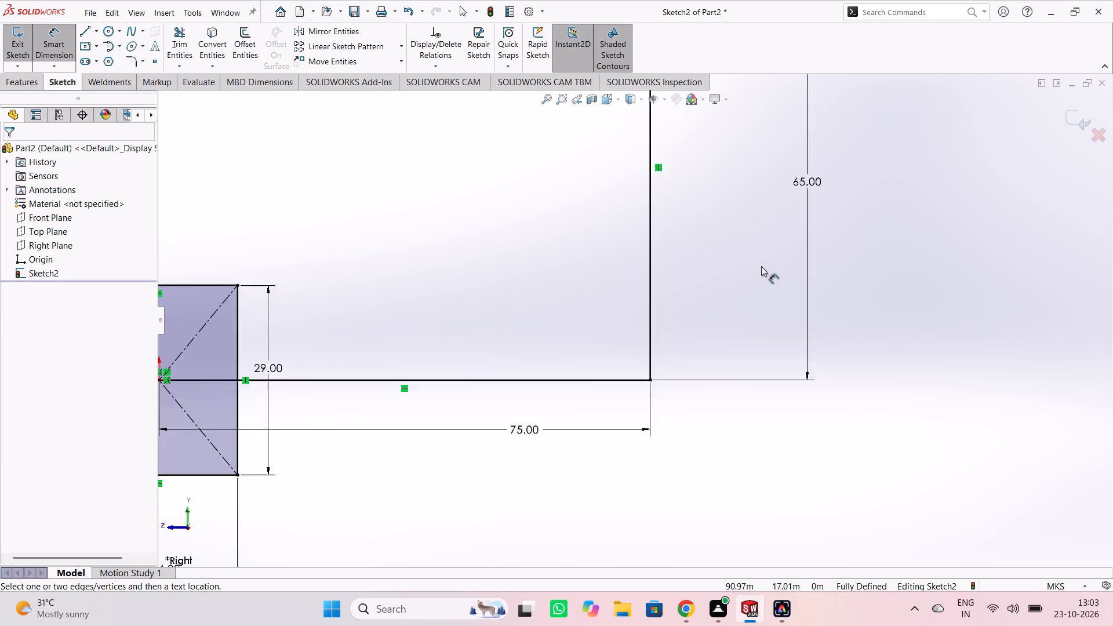
scroll(761, 266, down, 2)
scroll(735, 247, up, 8)
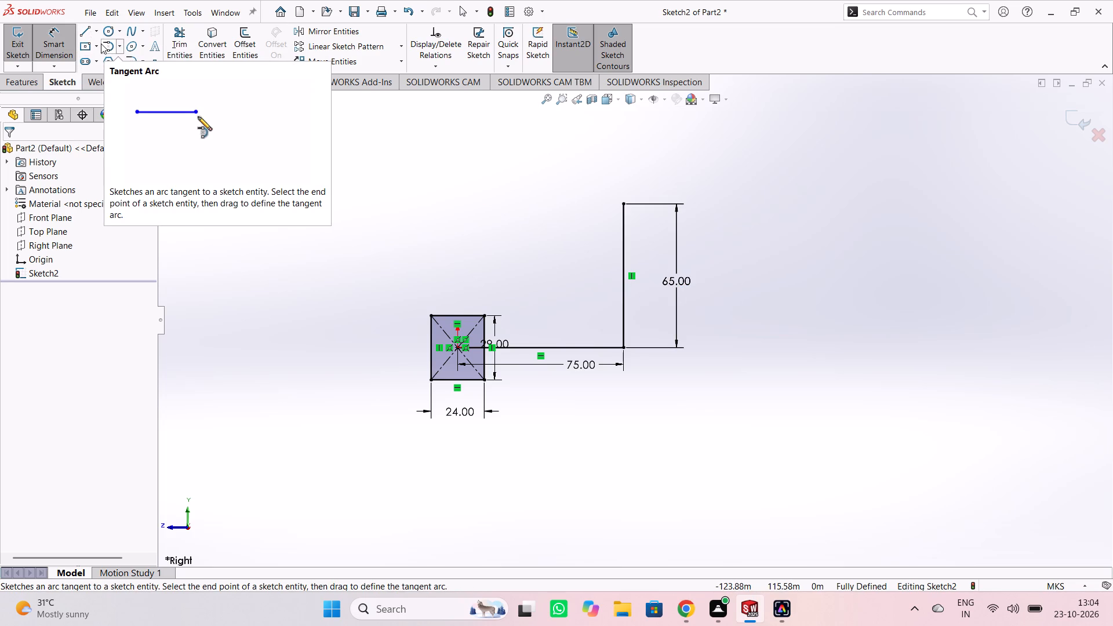
click(127, 56)
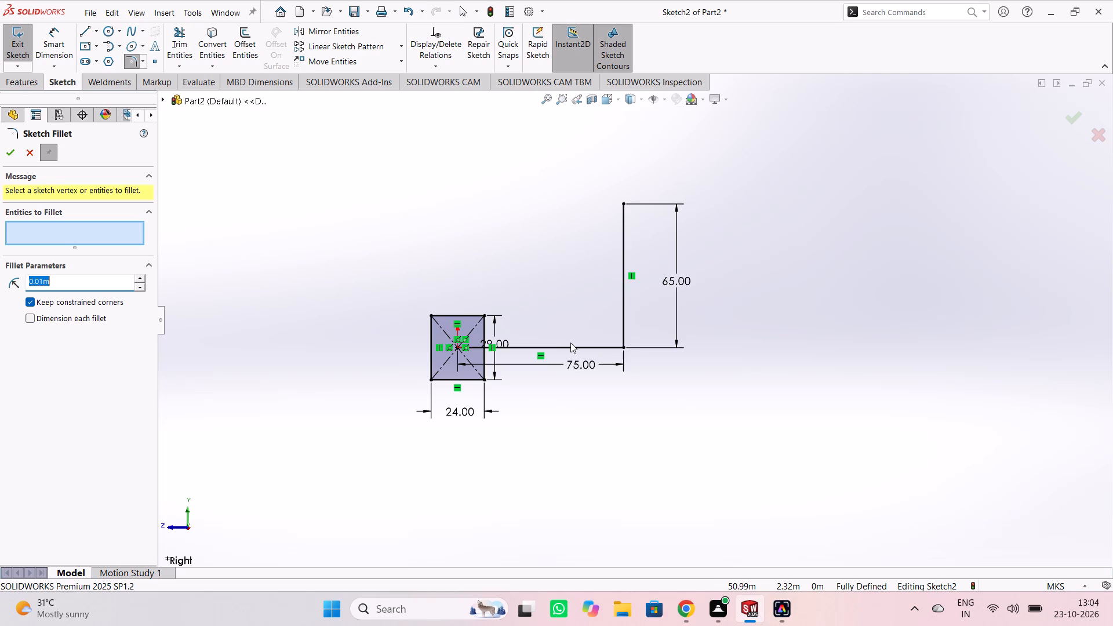
click(577, 347)
click(623, 316)
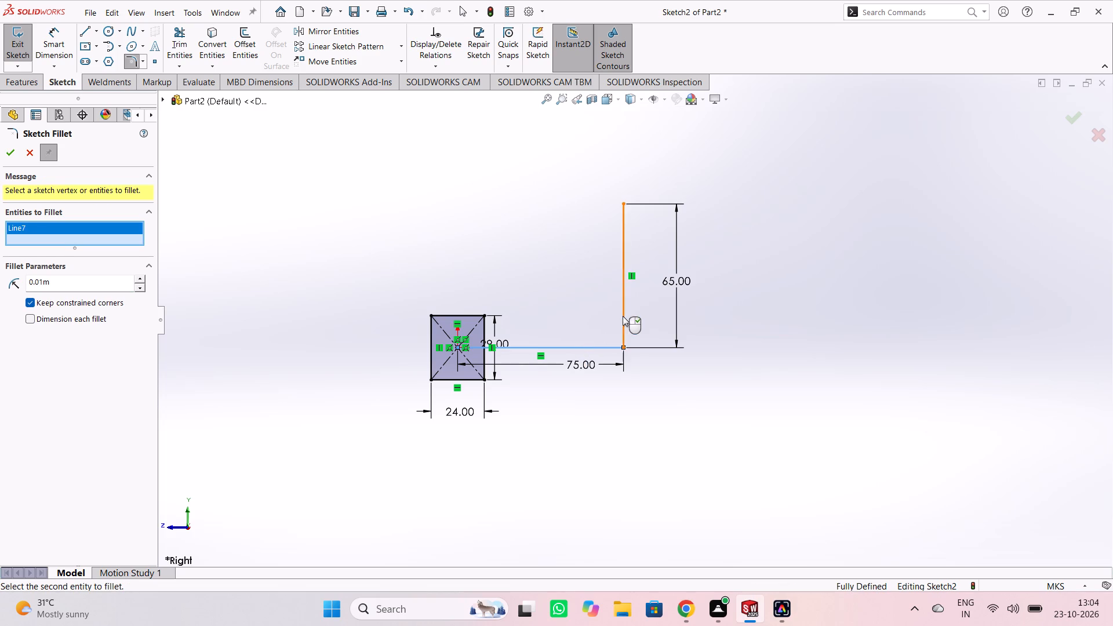
double_click(114, 292)
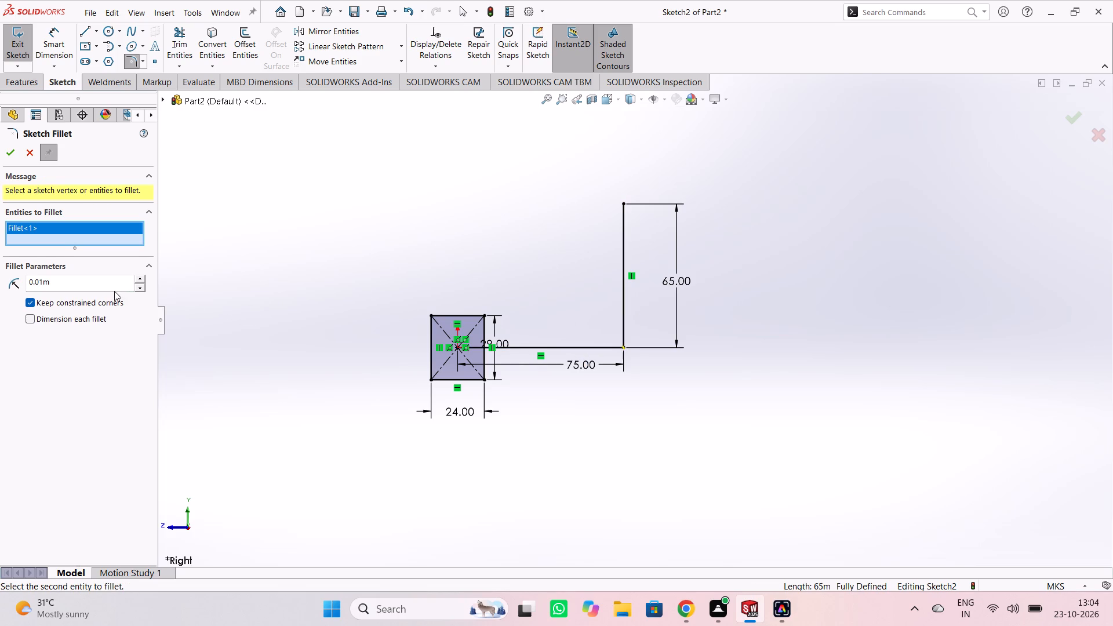
double_click(88, 282)
key(6)
key(0)
key(Return)
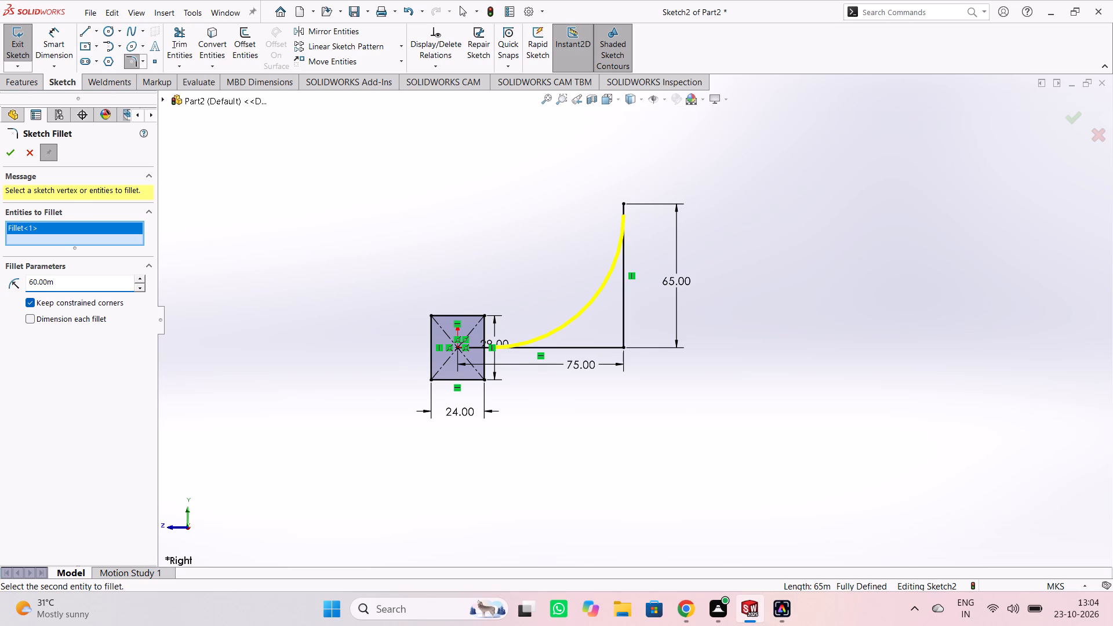
click(9, 156)
click(264, 194)
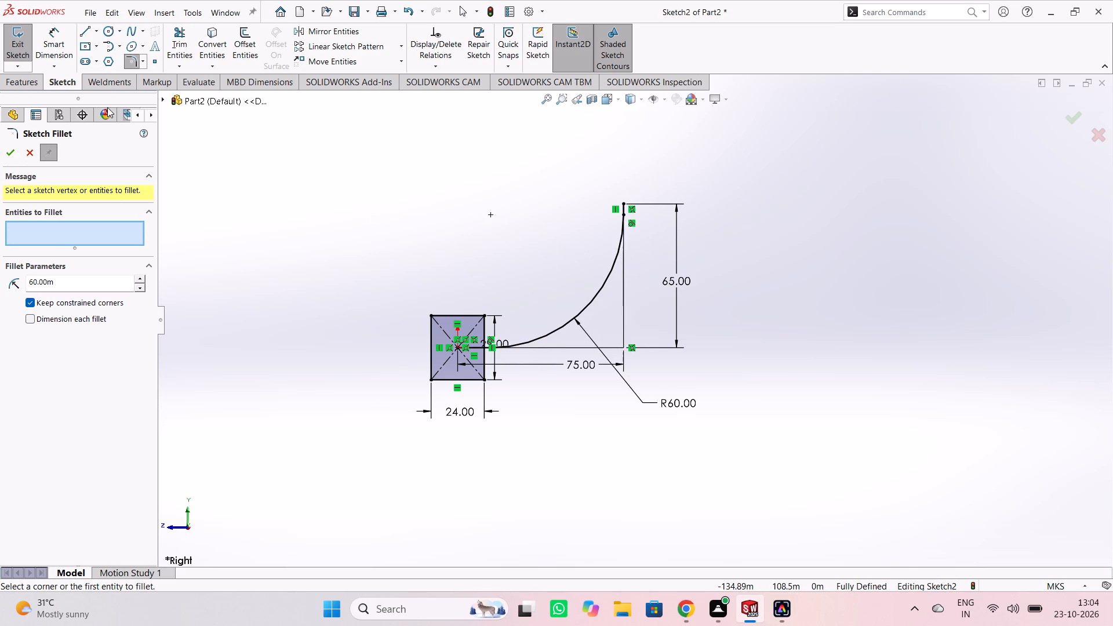
click(27, 89)
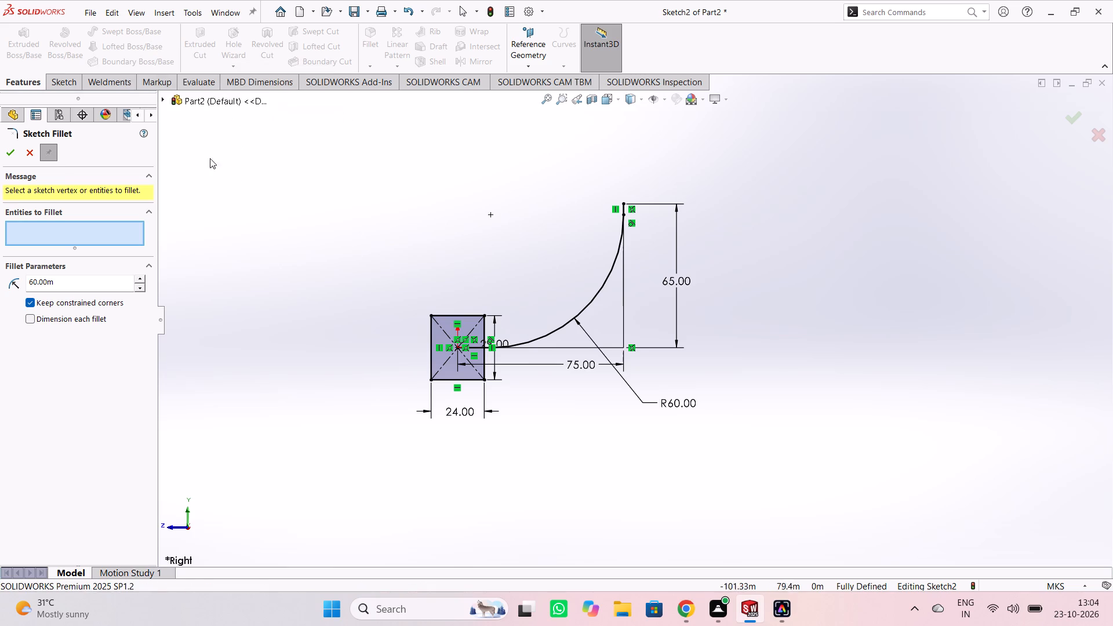
click(26, 148)
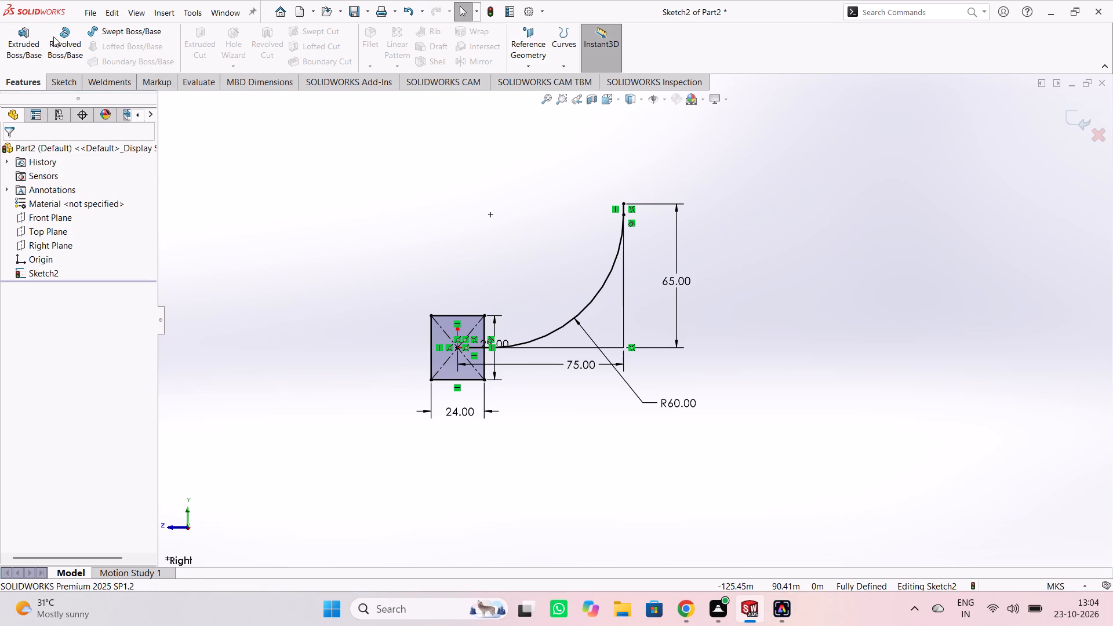
Start a Swept Boss/Base and try to pick the filleted curve as path and the rectangle as profile.
click(112, 31)
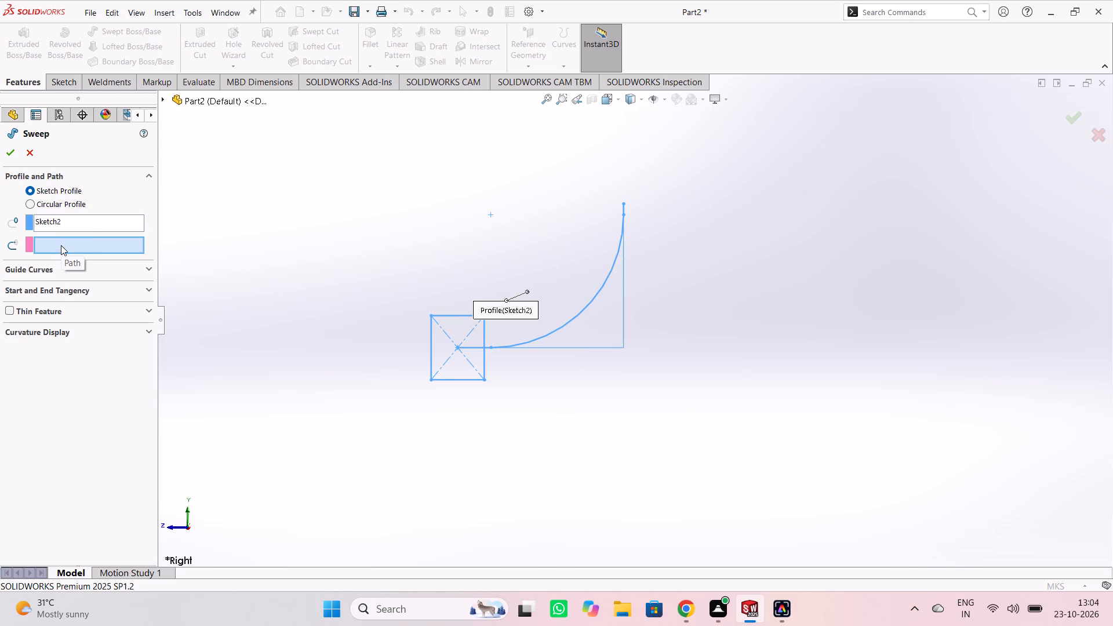
click(596, 297)
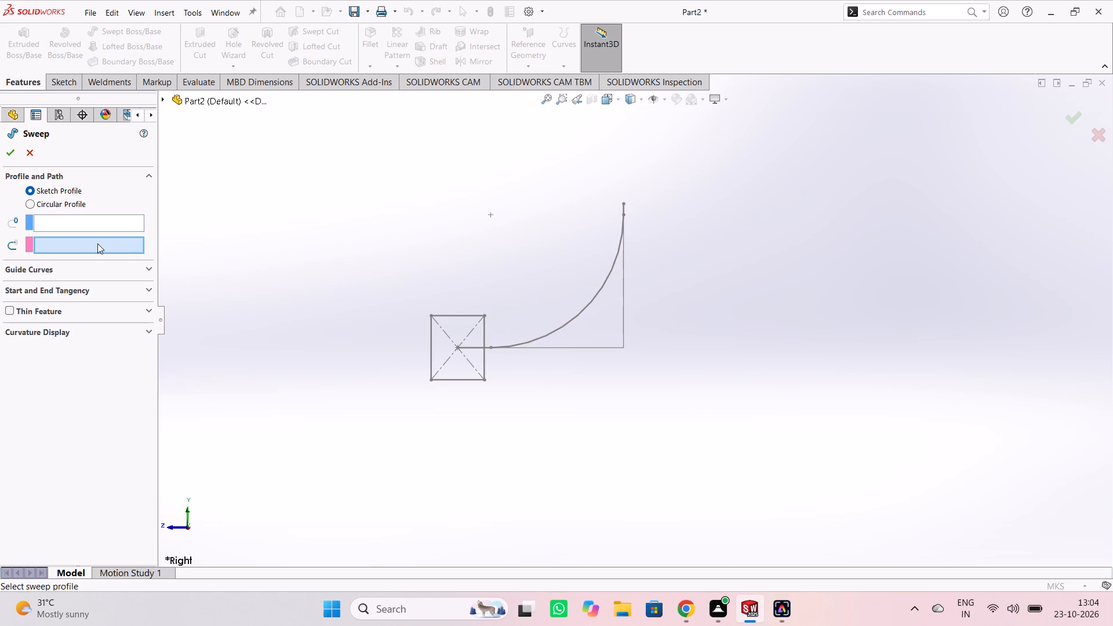
click(97, 243)
click(592, 302)
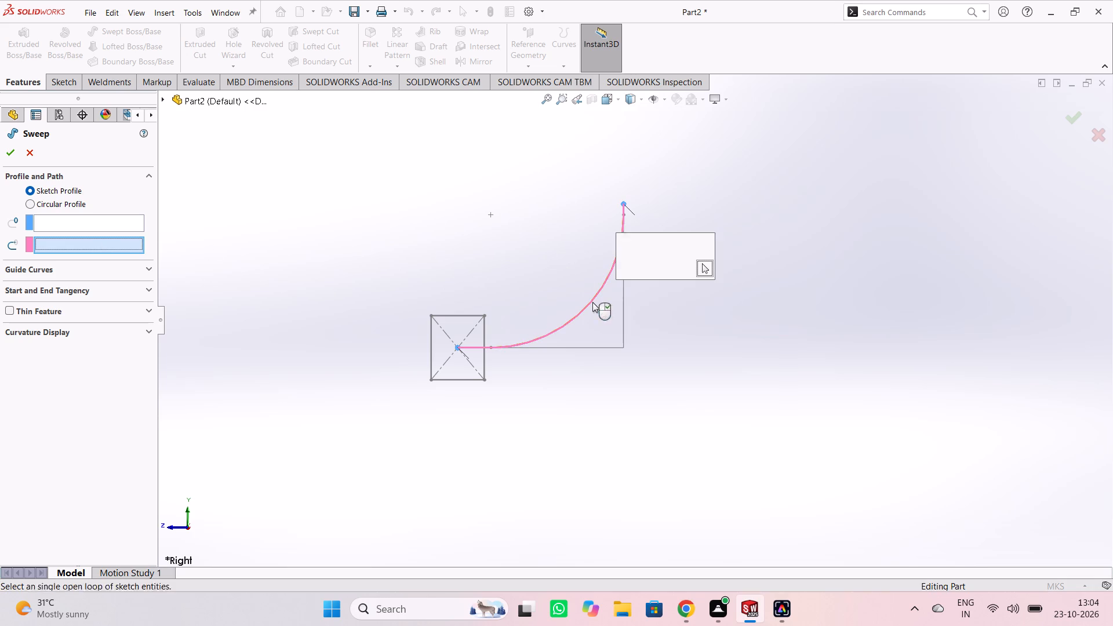
click(423, 238)
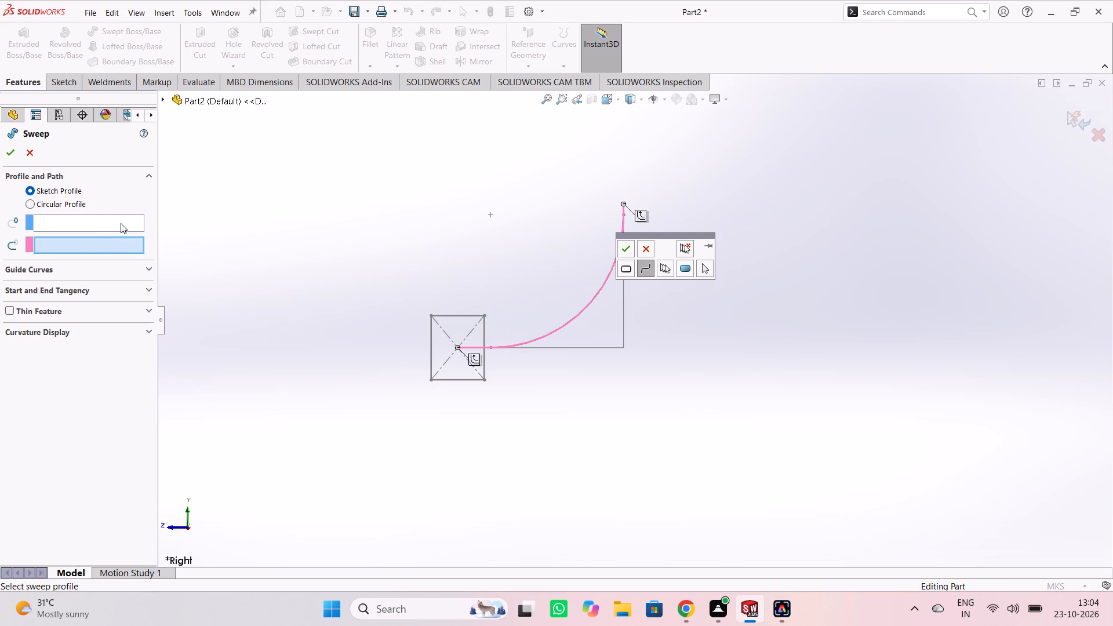
click(93, 217)
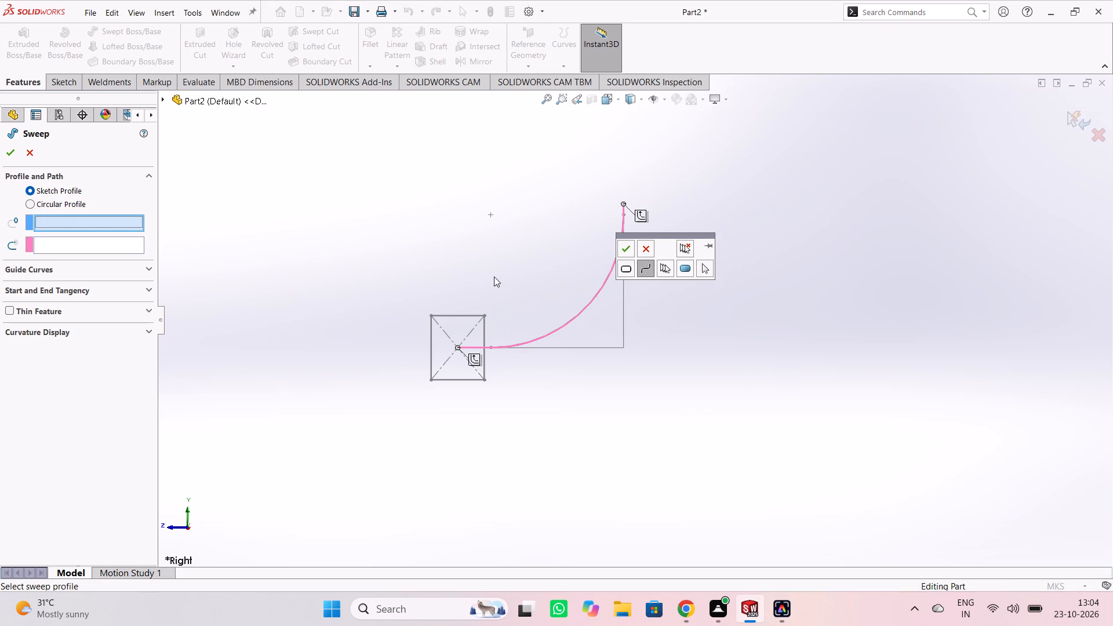
ctrl+click(454, 315)
ctrl+click(449, 316)
ctrl+click(556, 332)
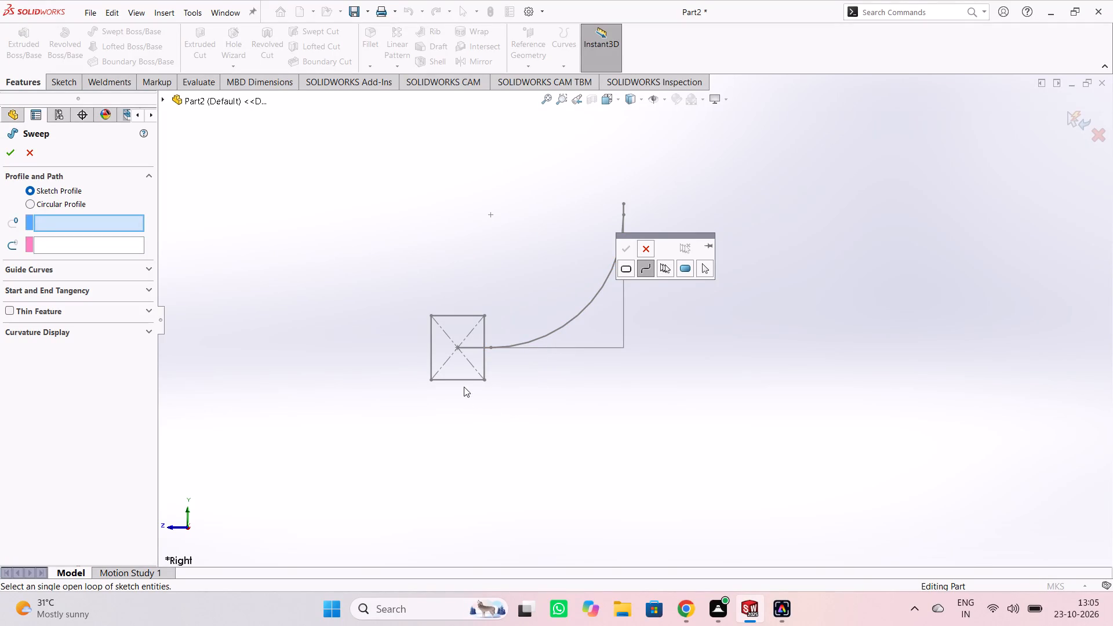
ctrl+click(464, 383)
Enable a one-direction thin feature for the sweep with a thickness of 3 m.
click(42, 307)
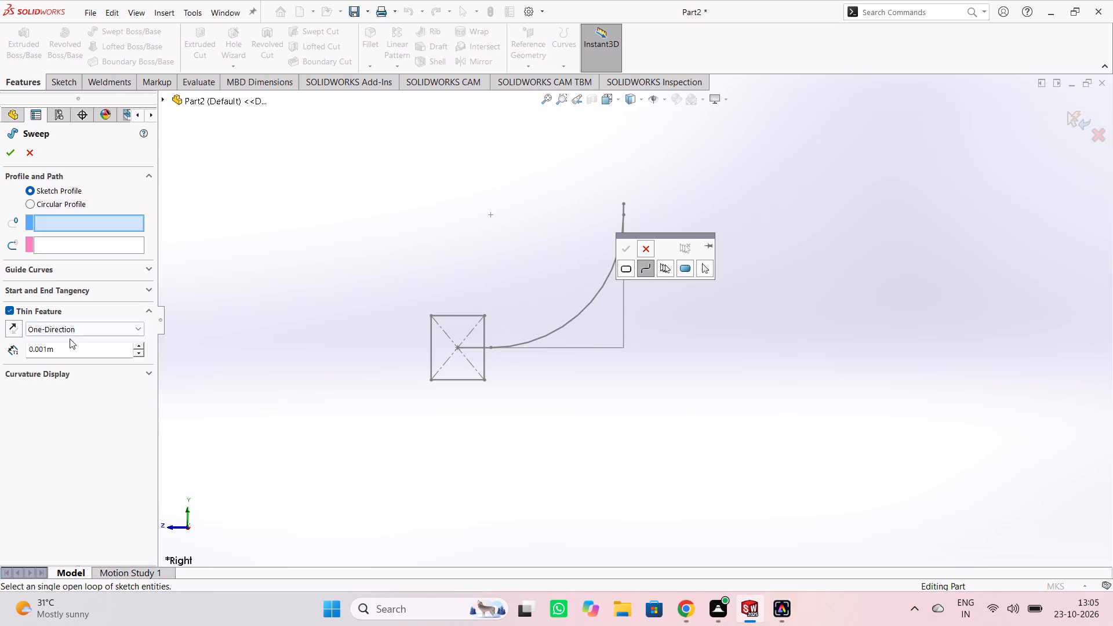
double_click(72, 348)
key(3)
key(Return)
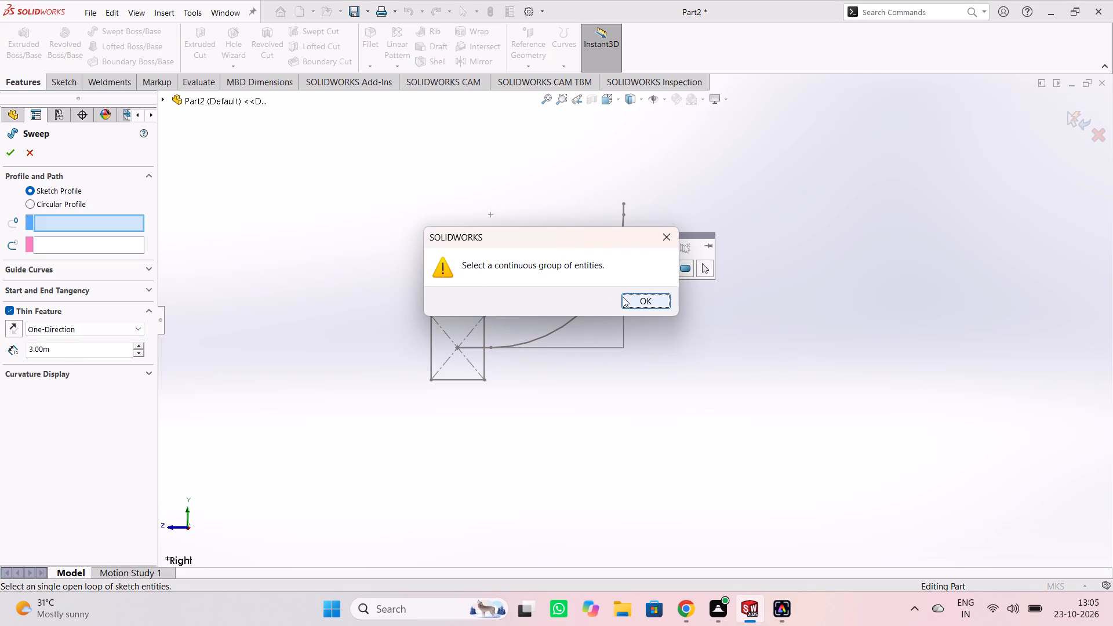
click(625, 297)
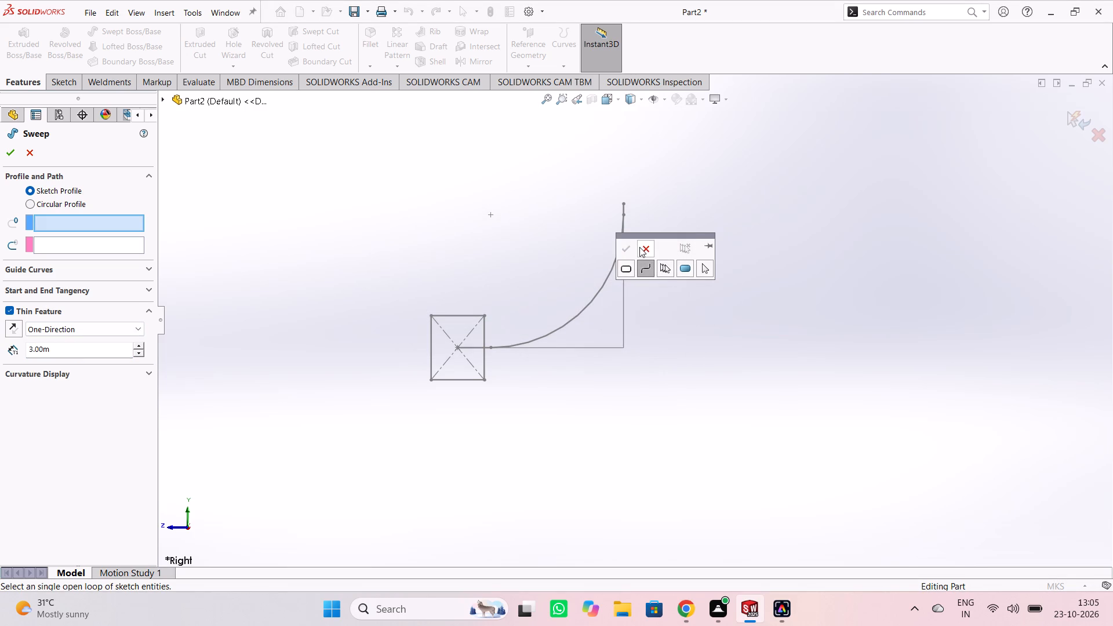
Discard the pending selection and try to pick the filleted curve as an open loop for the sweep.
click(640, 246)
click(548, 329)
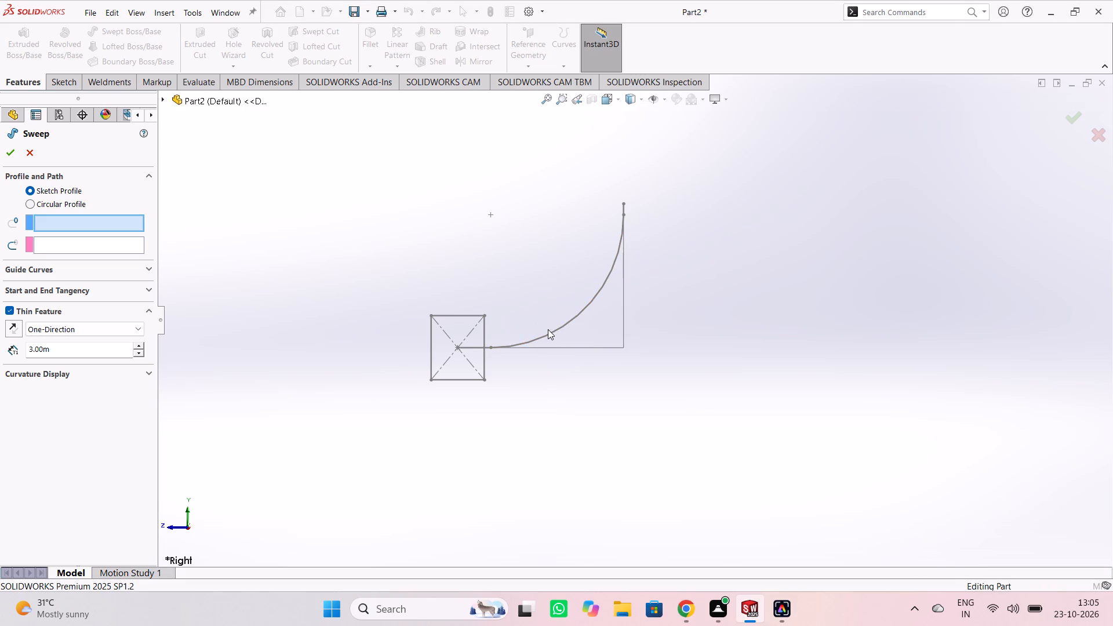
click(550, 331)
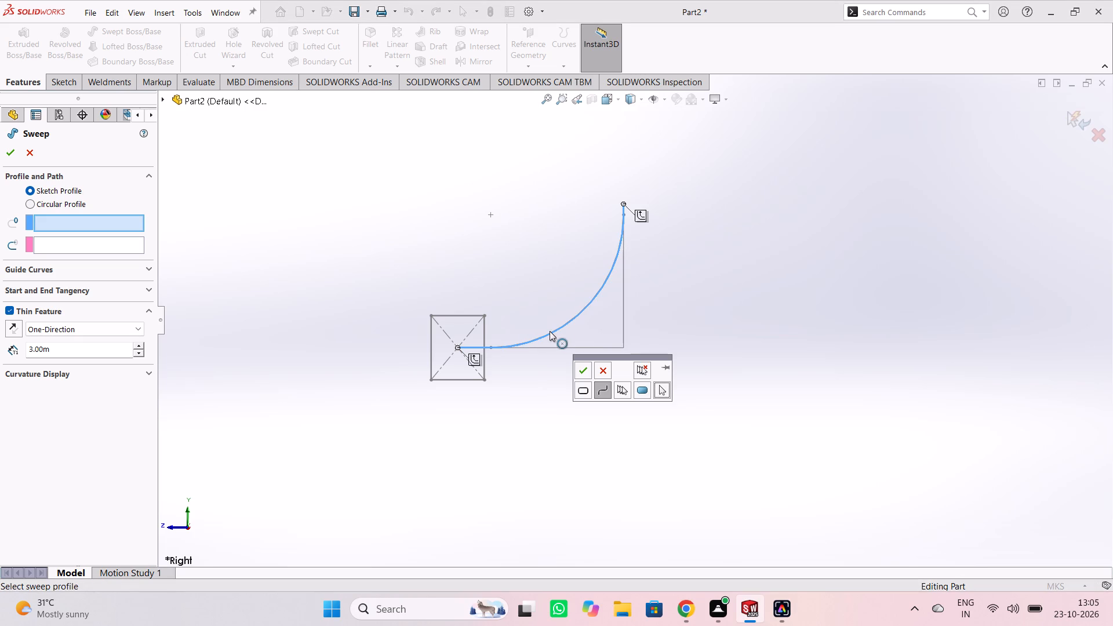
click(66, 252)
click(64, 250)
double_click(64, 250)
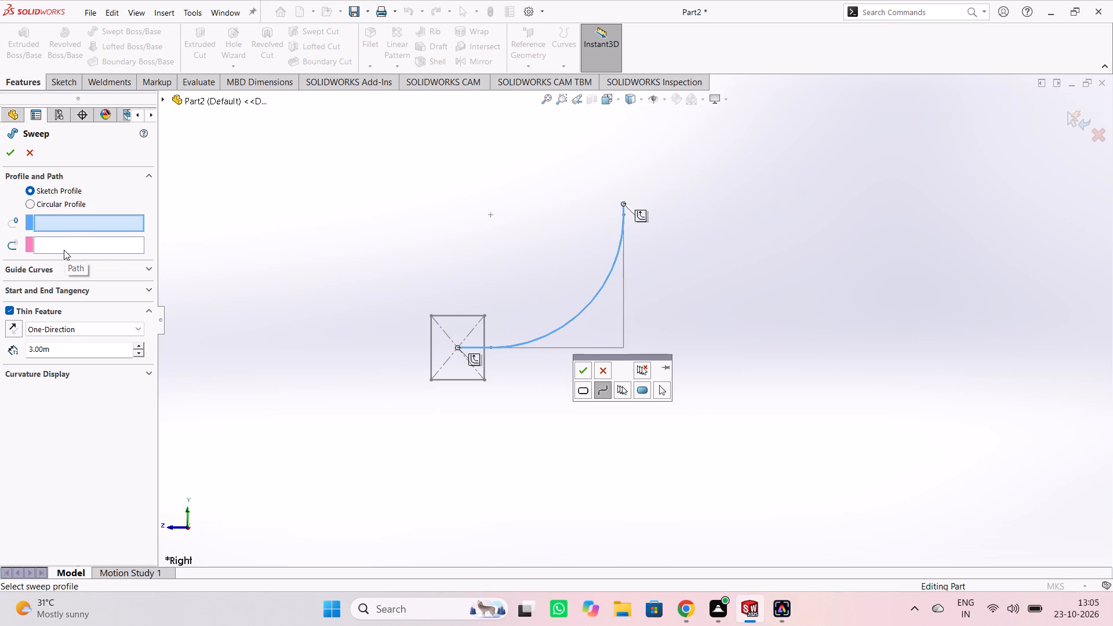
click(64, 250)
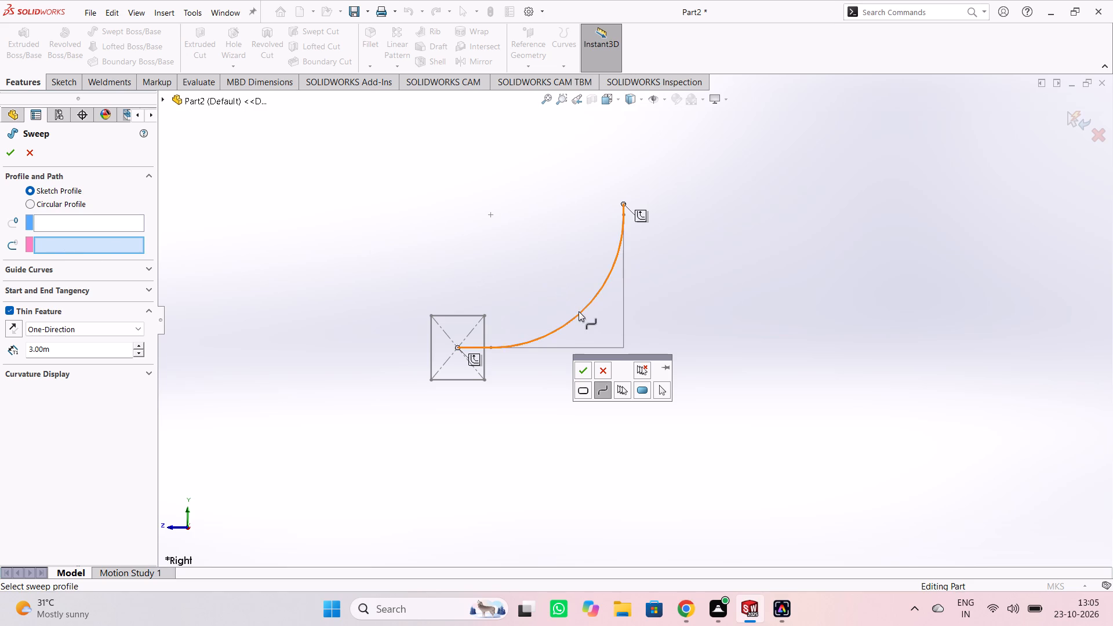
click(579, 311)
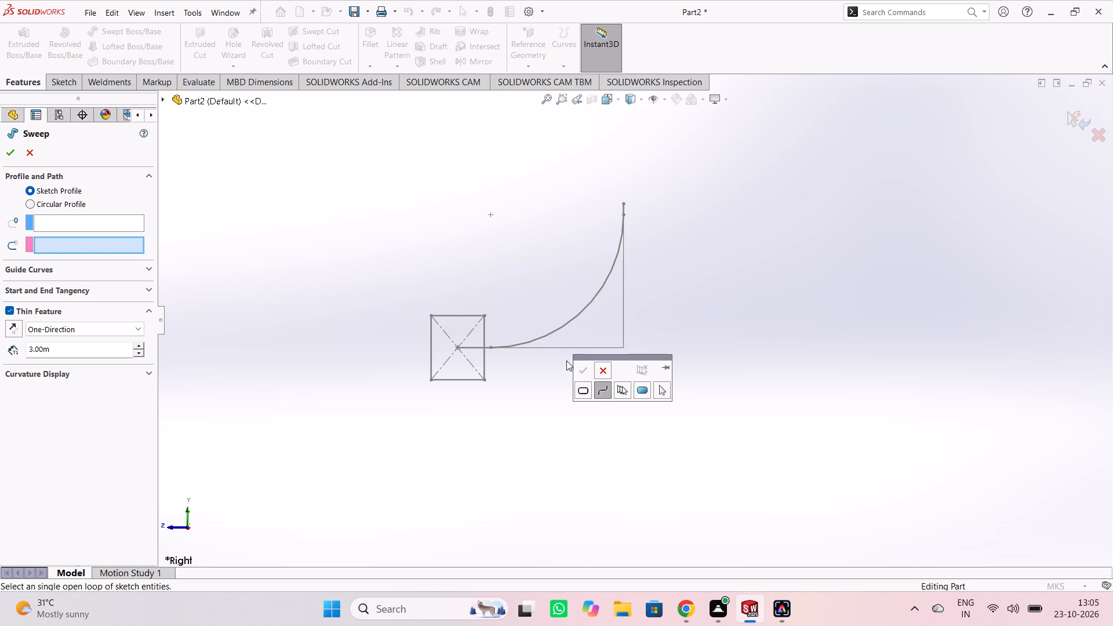
Select the rectangle as a closed loop for the sweep's path.
click(597, 390)
click(584, 394)
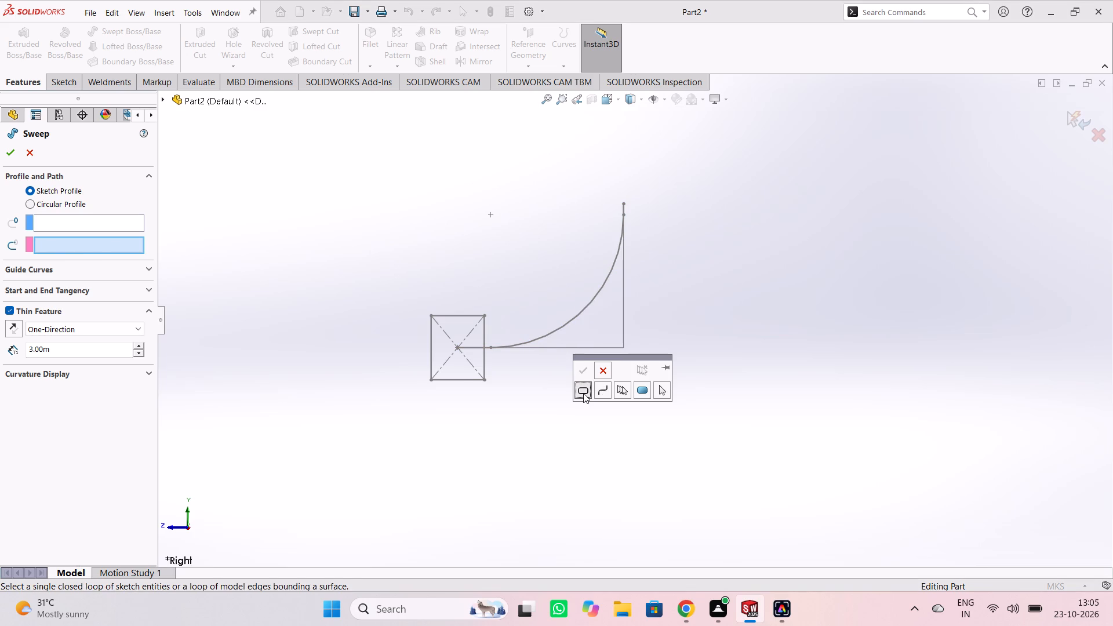
click(447, 379)
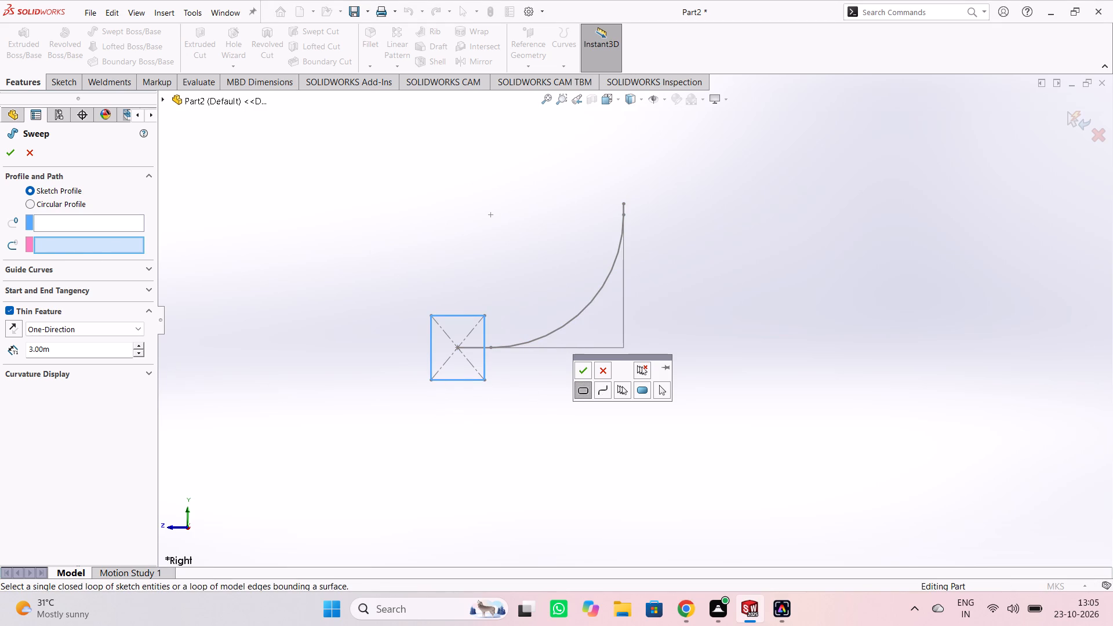
click(3, 148)
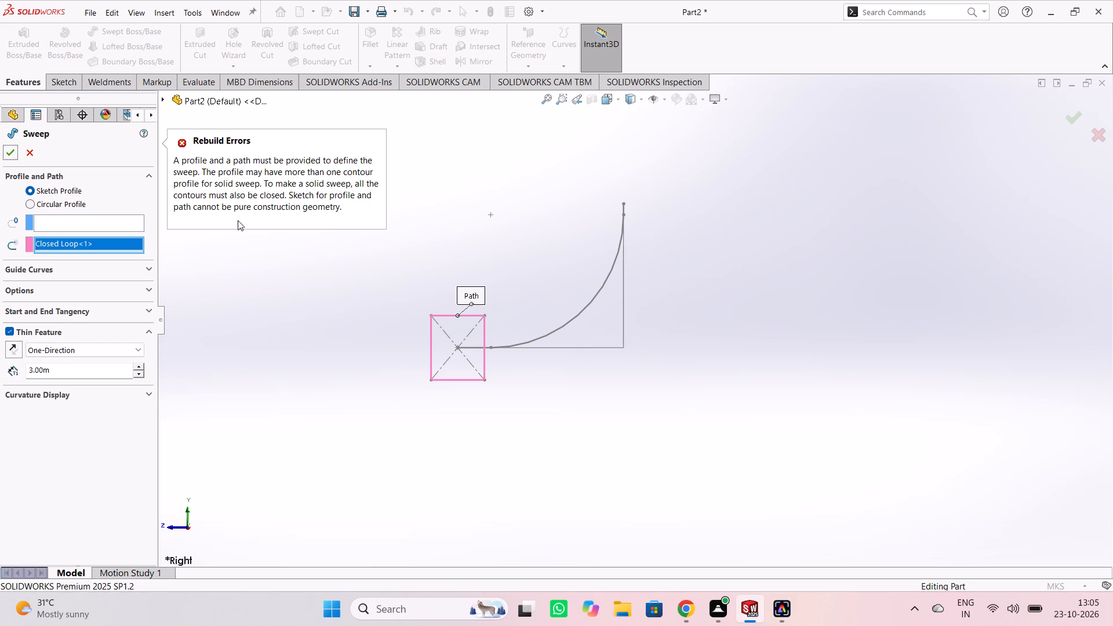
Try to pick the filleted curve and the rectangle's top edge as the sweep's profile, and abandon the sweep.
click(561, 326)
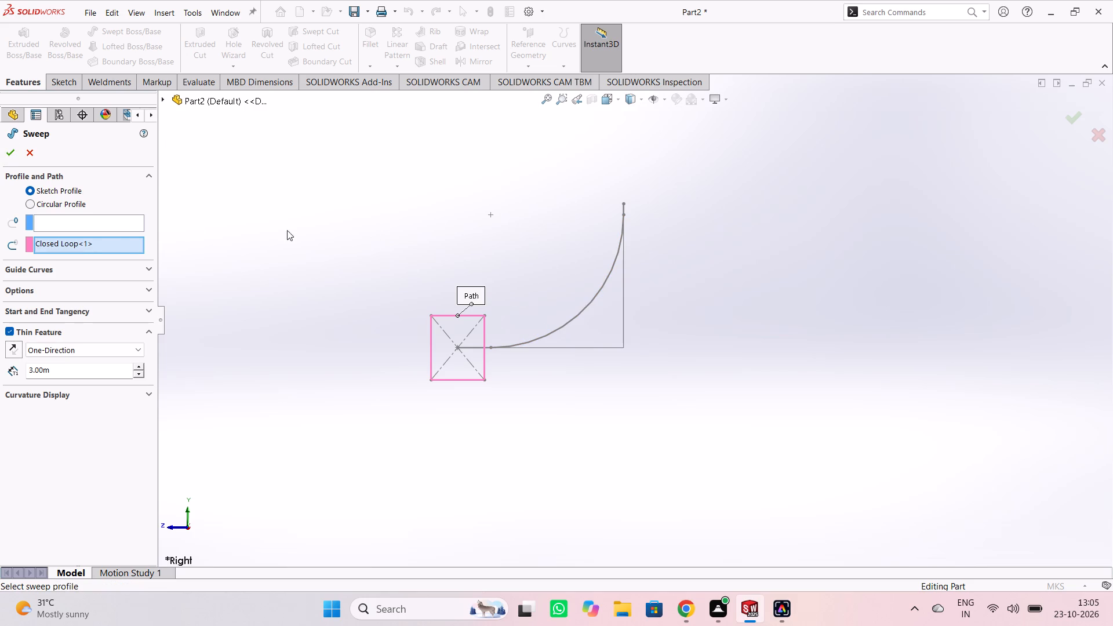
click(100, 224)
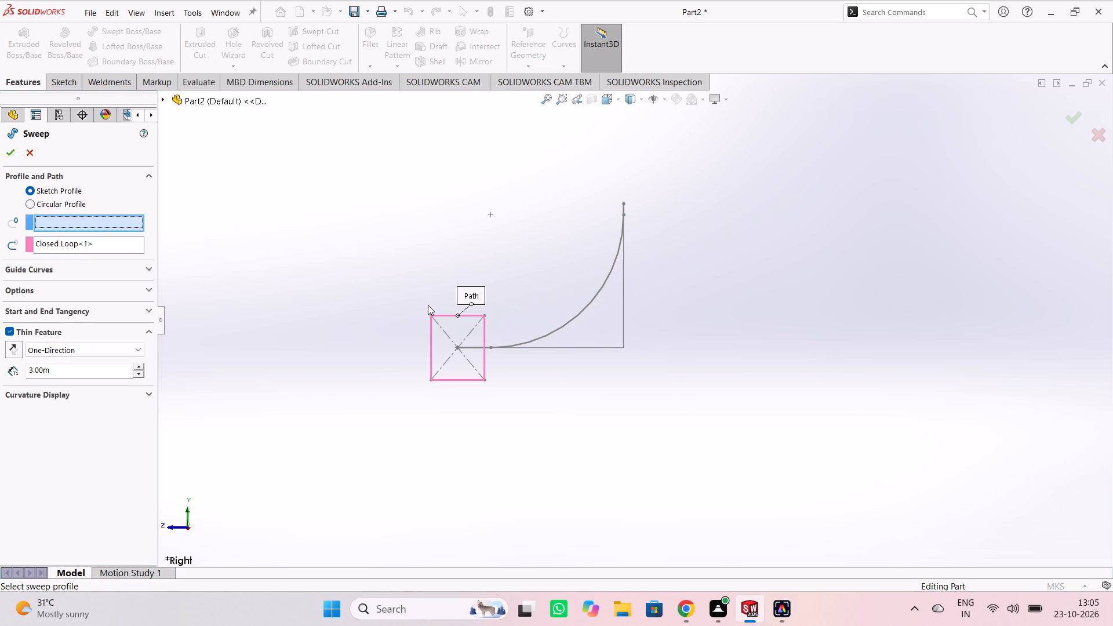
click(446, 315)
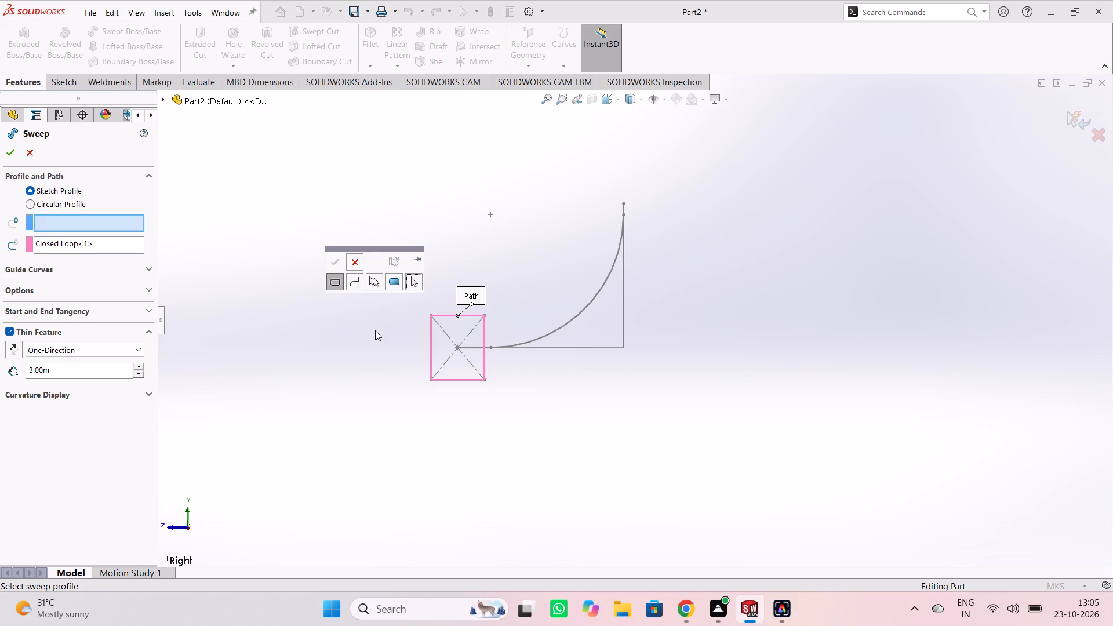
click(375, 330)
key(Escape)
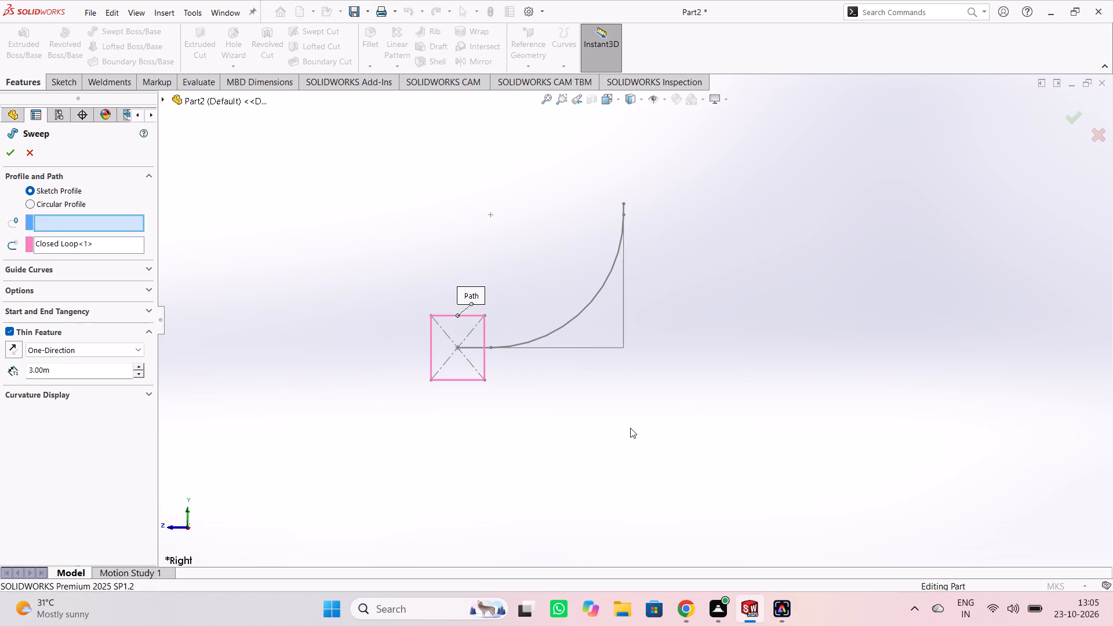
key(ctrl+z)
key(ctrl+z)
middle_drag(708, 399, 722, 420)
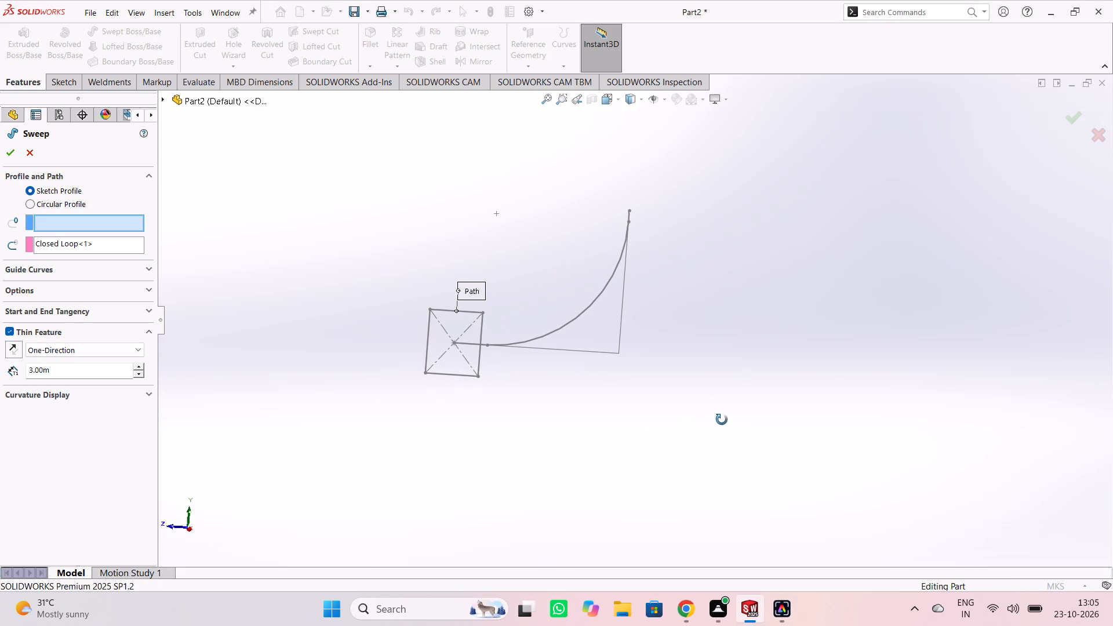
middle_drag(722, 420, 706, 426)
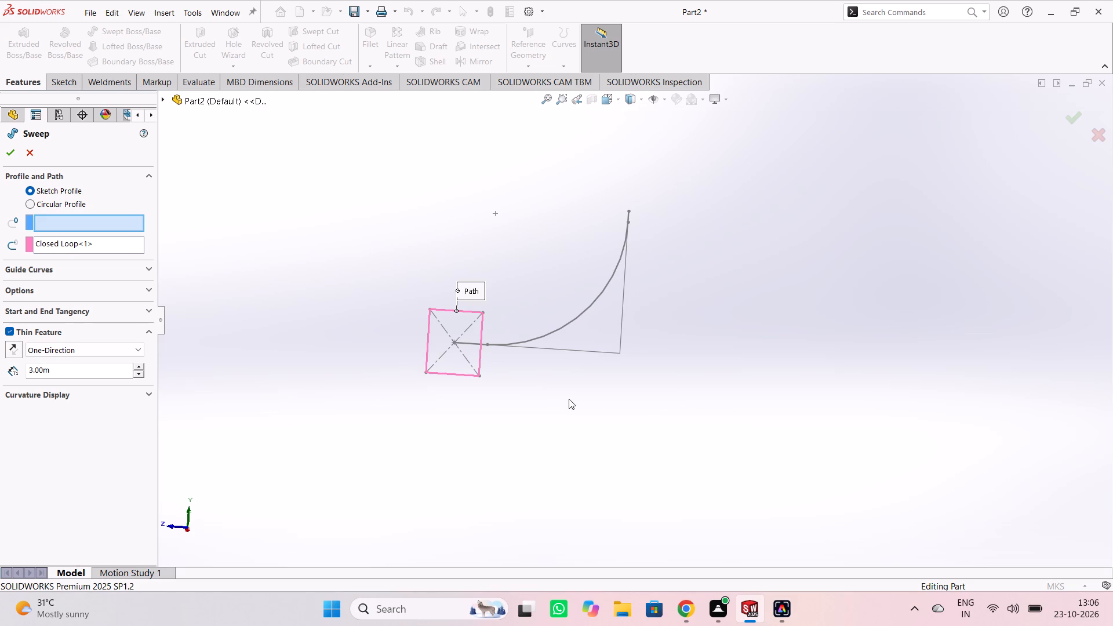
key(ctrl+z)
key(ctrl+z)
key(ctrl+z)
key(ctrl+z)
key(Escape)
Undo the path's fillet, dimensions and lines in the sketch, back to the dimensioned rectangle alone.
key(ctrl+z)
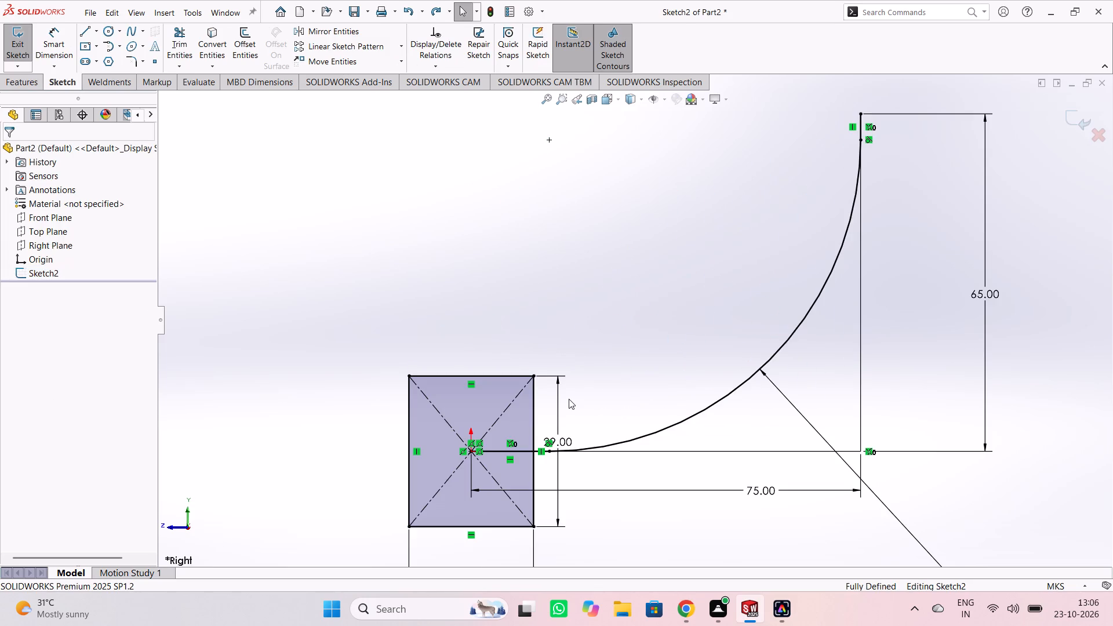
key(ctrl+z)
key(ctrl+z)
key(ctrl+z)
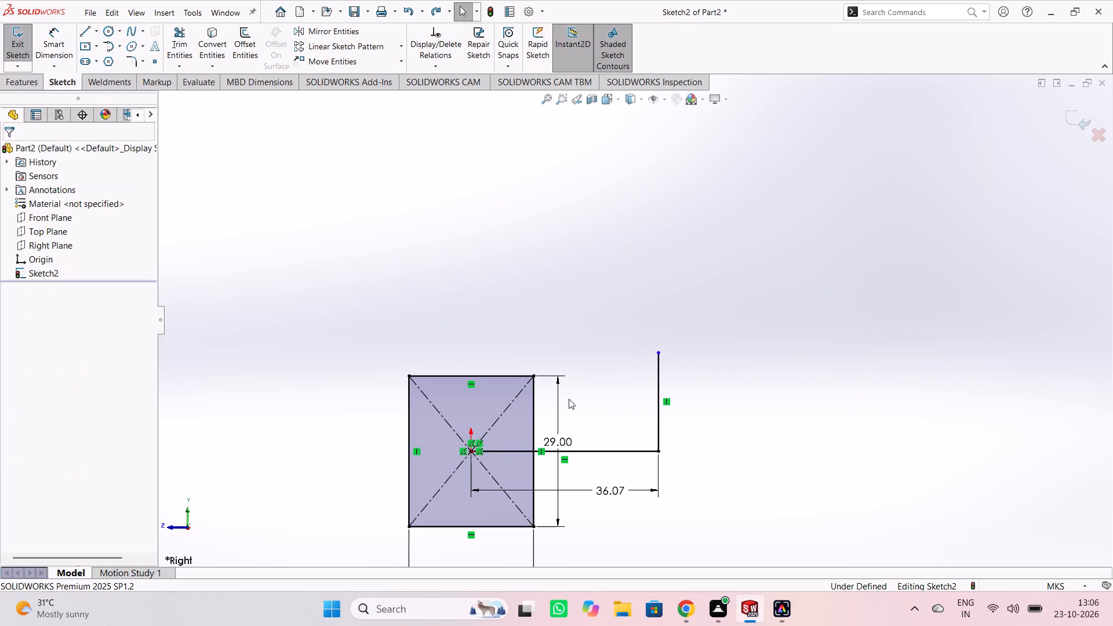
key(ctrl+z)
key(ctrl+z)
key(ctrl+z)
key(ctrl+z)
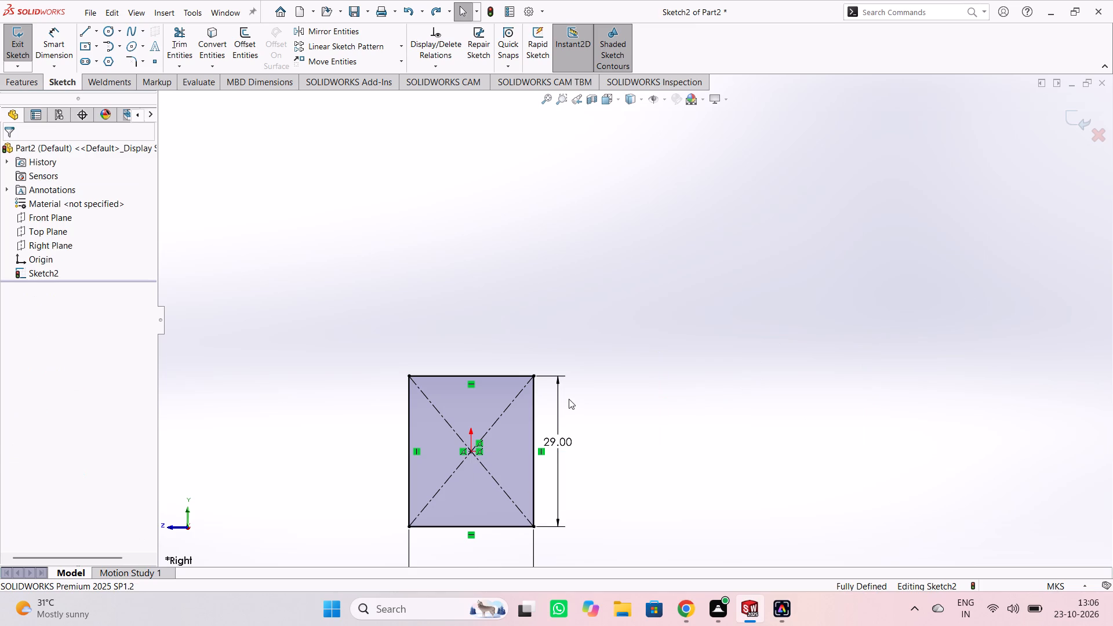
scroll(569, 399, down, 2)
scroll(570, 399, up, 6)
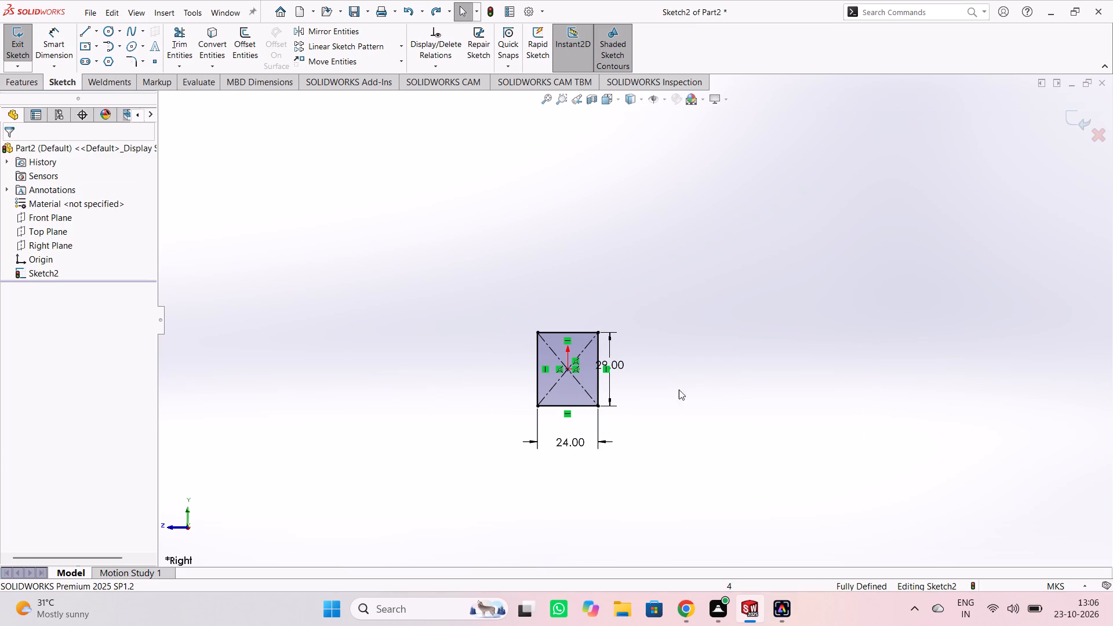
Close the rectangle sketch and start a new sketch on the Front Plane.
click(745, 372)
click(54, 223)
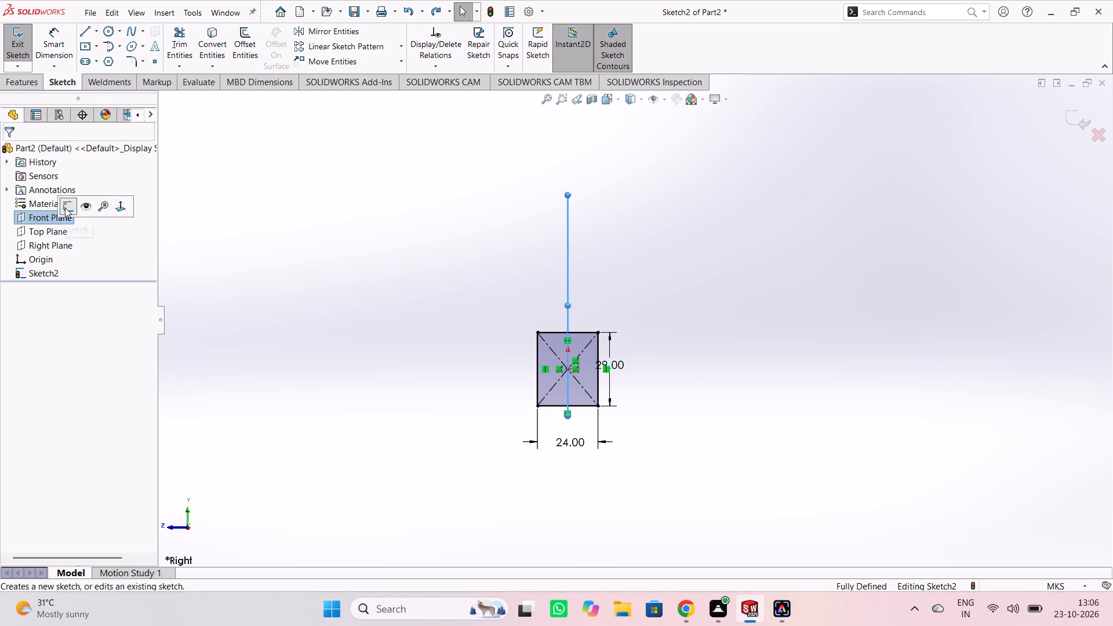
click(65, 208)
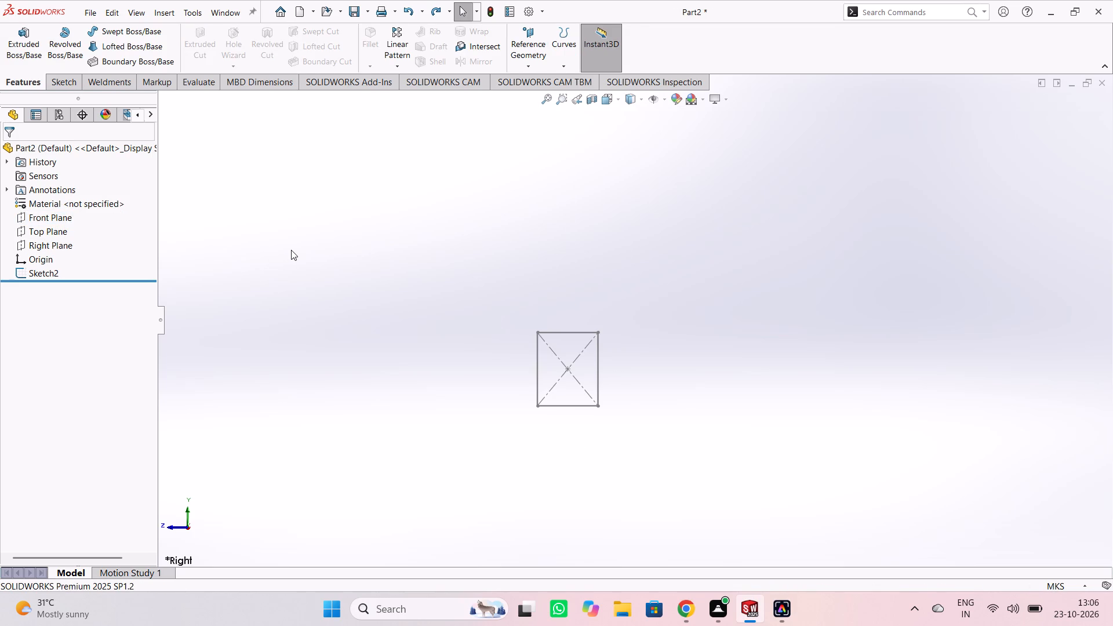
middle_drag(299, 253, 389, 286)
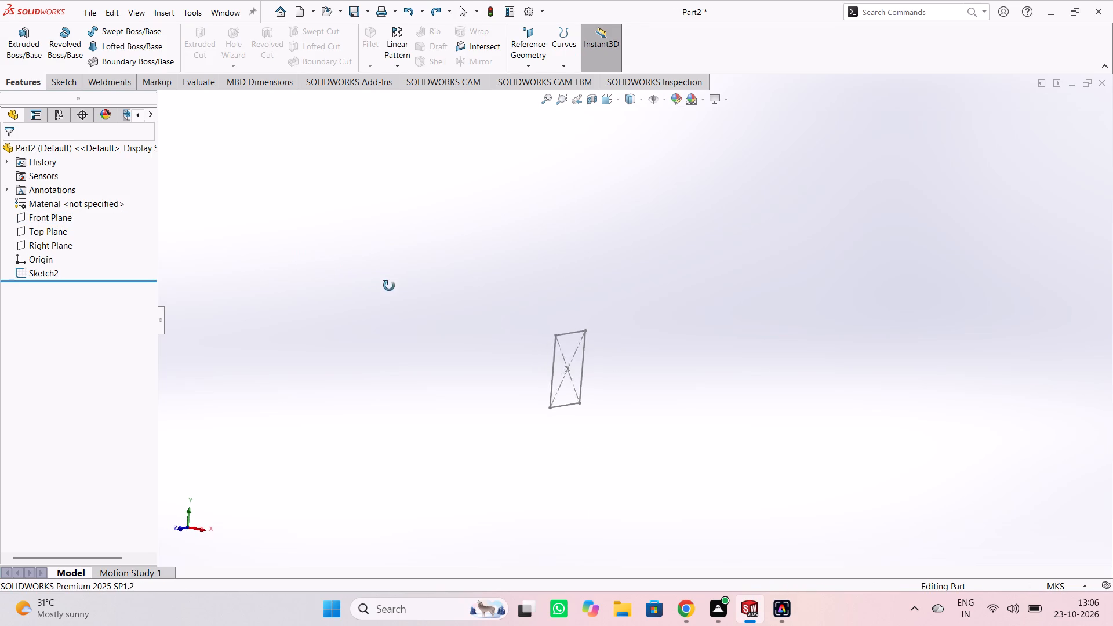
middle_drag(389, 286, 508, 210)
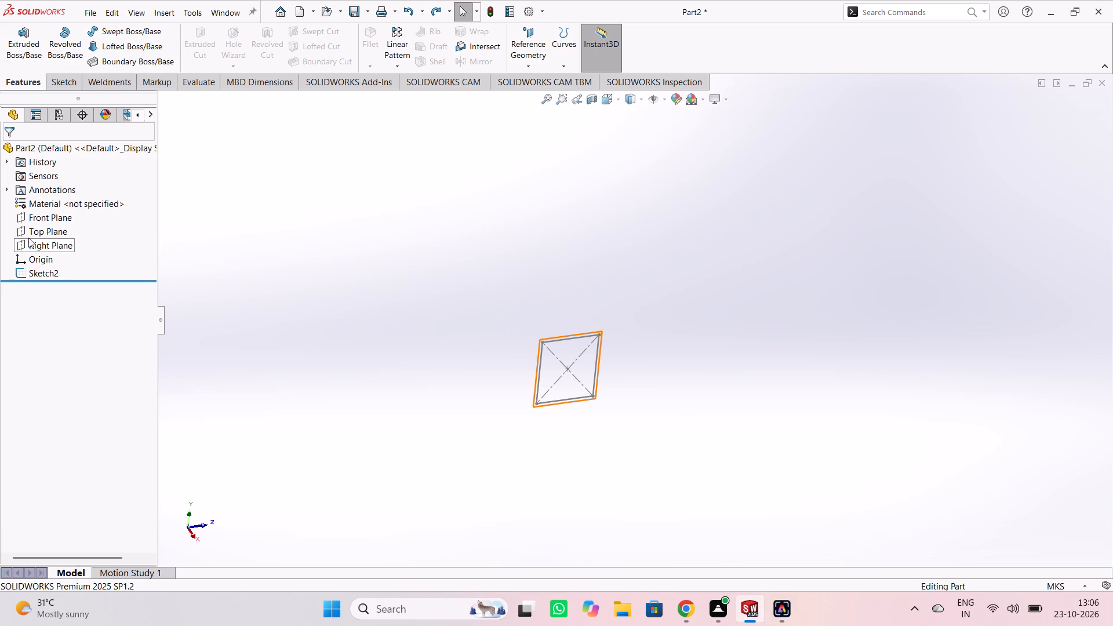
click(44, 220)
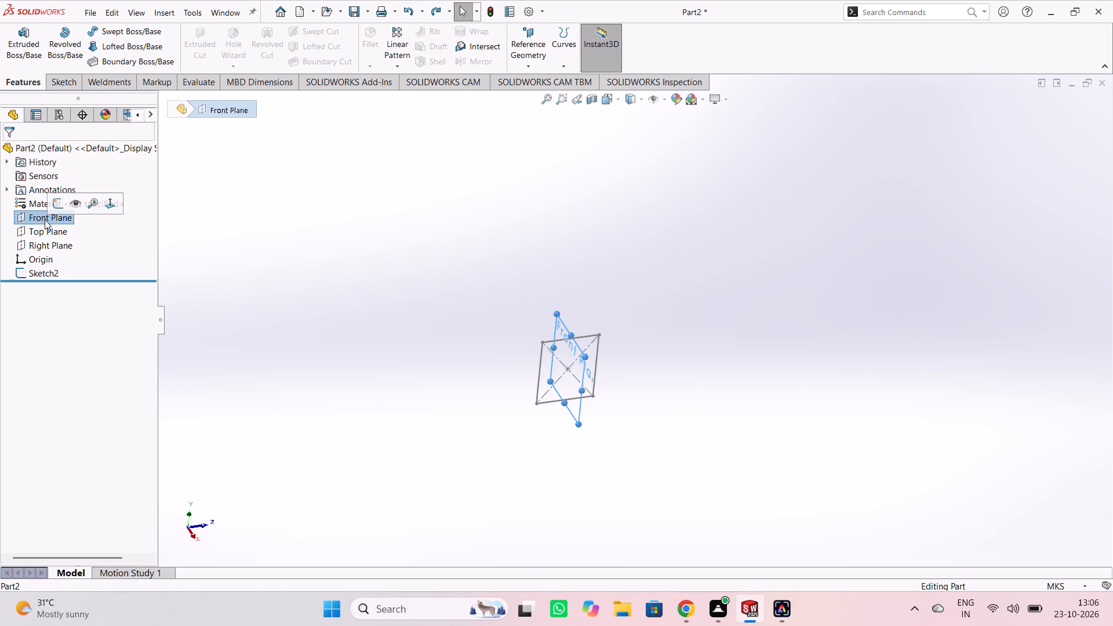
click(56, 208)
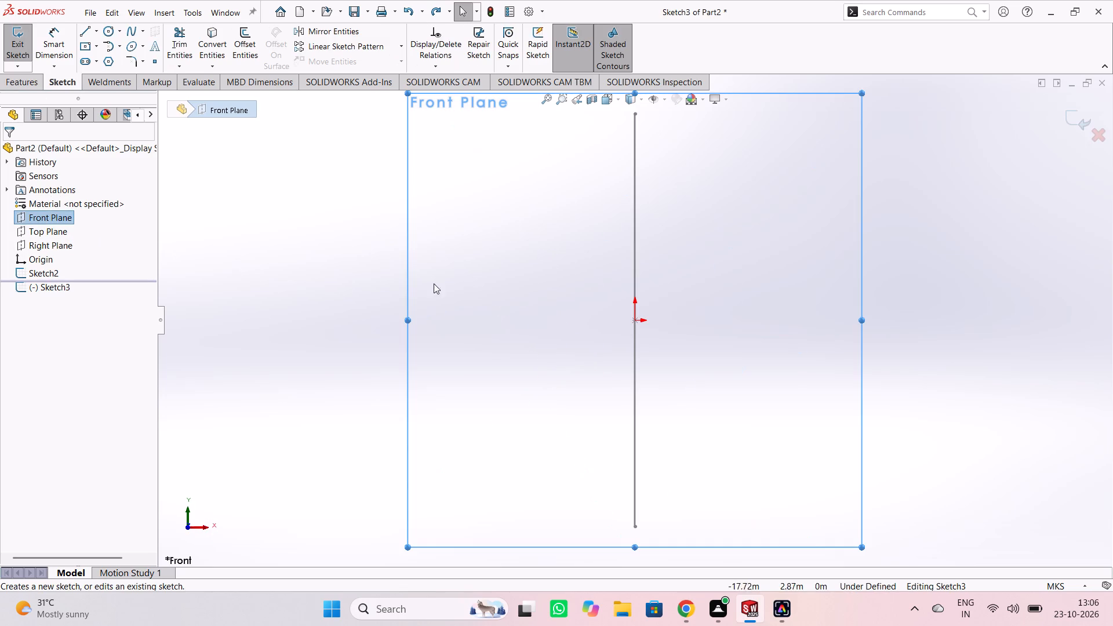
click(535, 299)
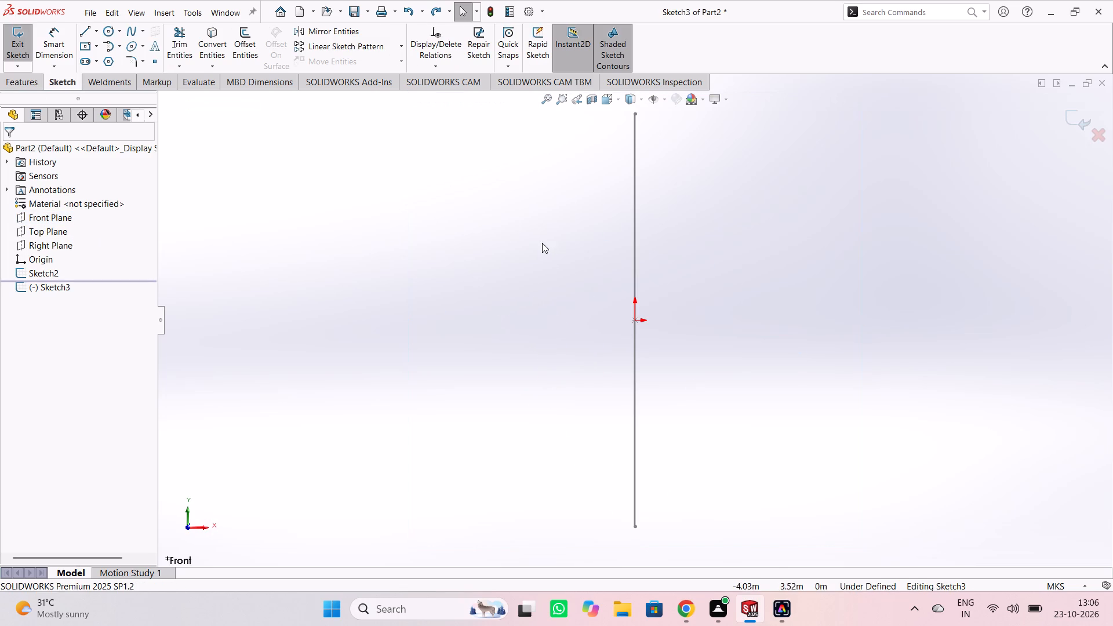
Sketch a vertical line about 31.65 m long beside the origin and a horizontal line about 35 m long from its upper end.
click(81, 33)
scroll(402, 193, down, 2)
scroll(419, 196, up, 3)
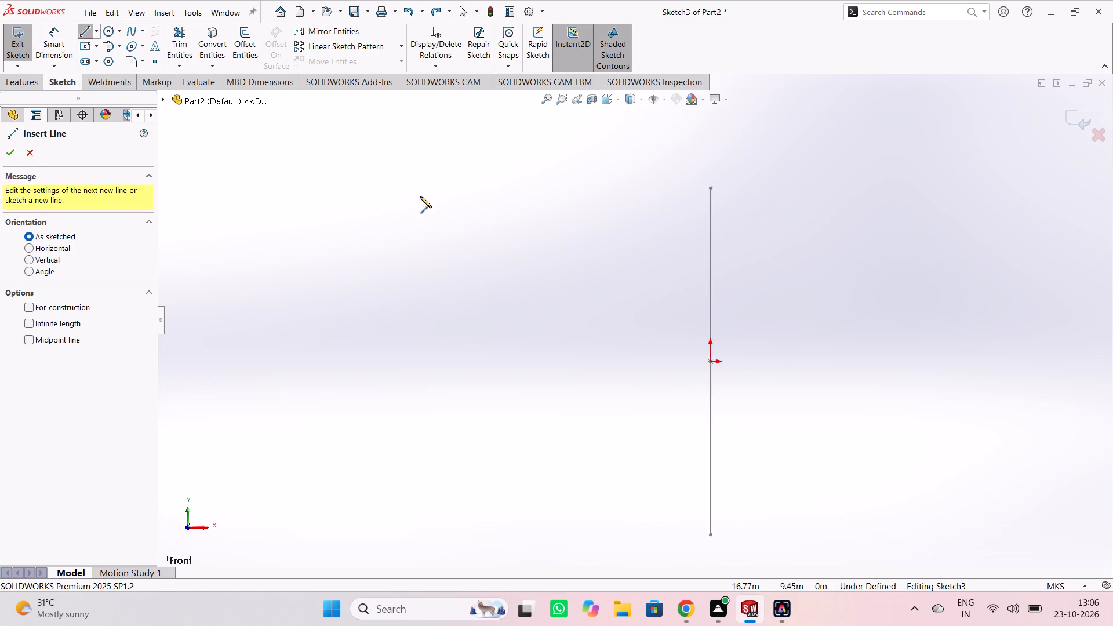
scroll(497, 229, up, 1)
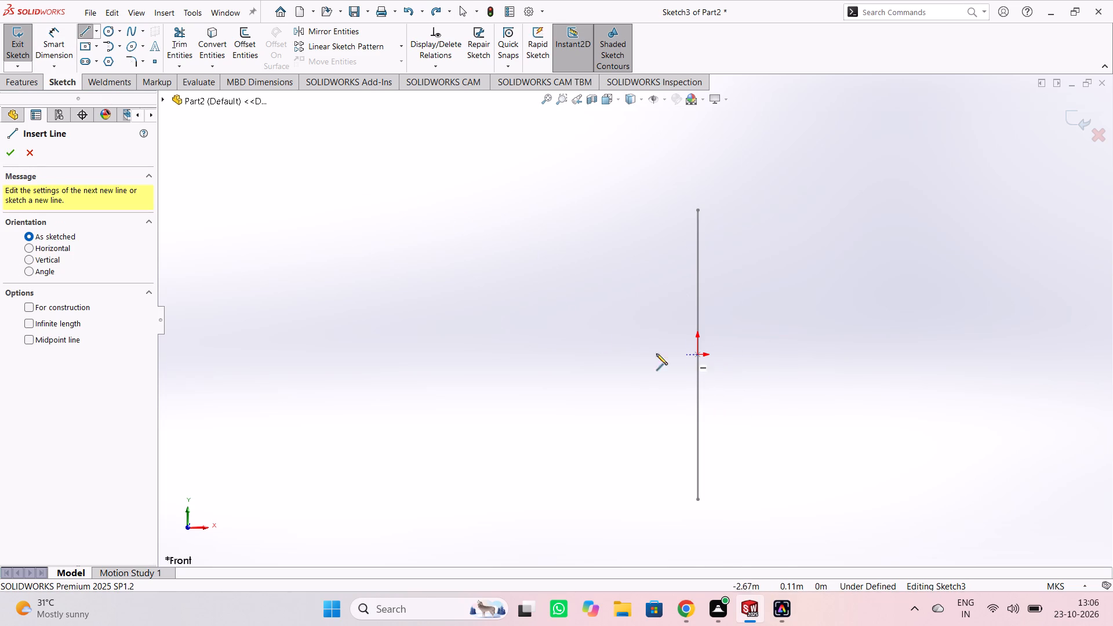
click(572, 357)
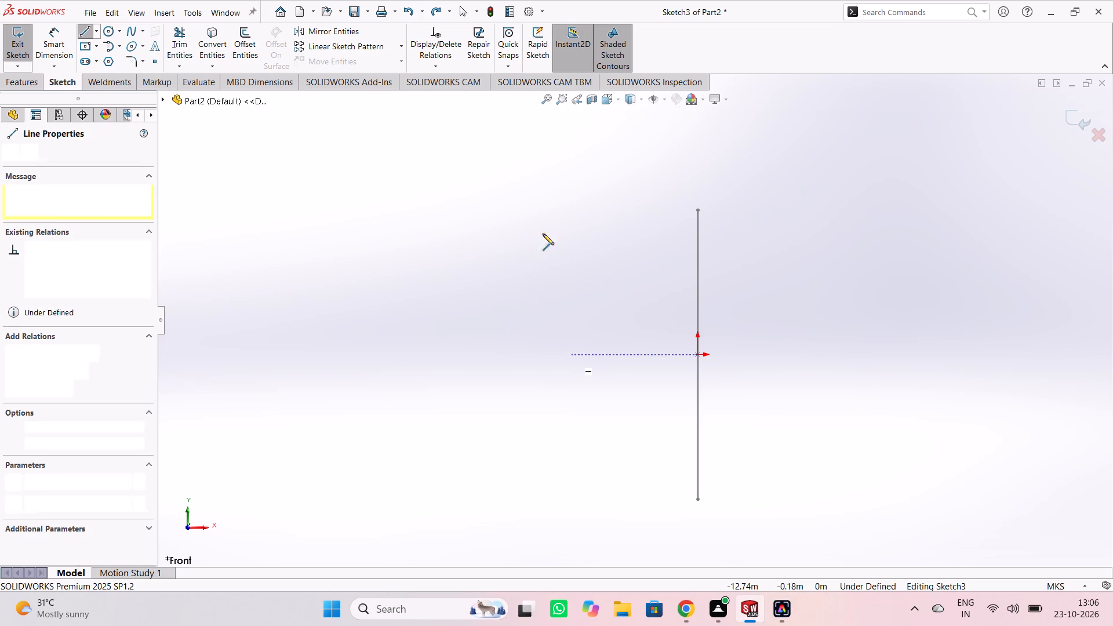
scroll(568, 150, down, 1)
scroll(568, 150, up, 3)
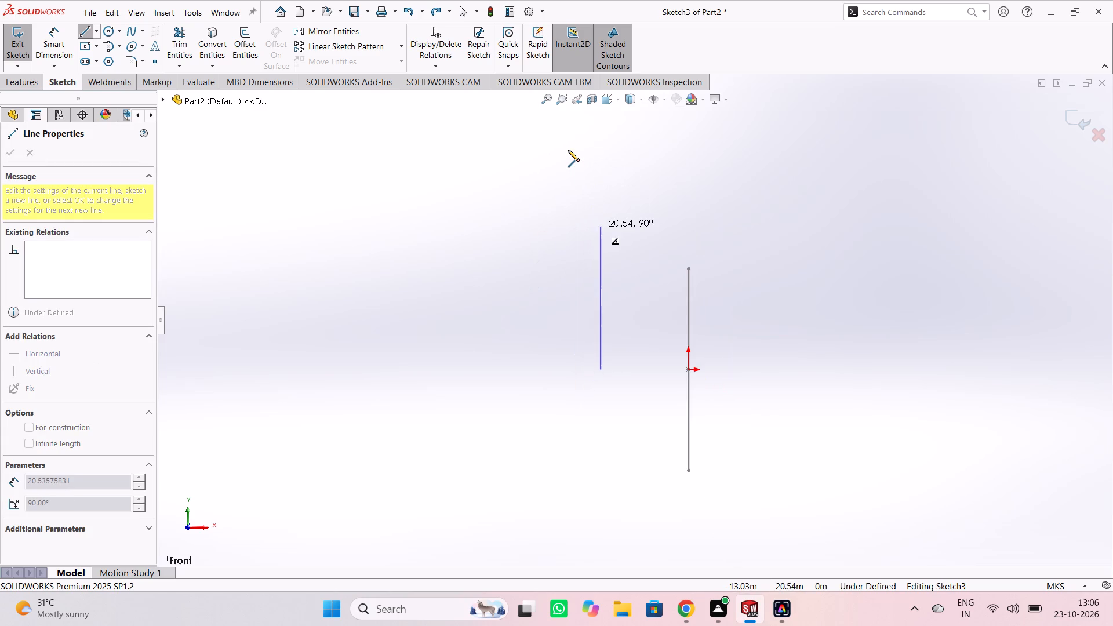
click(600, 150)
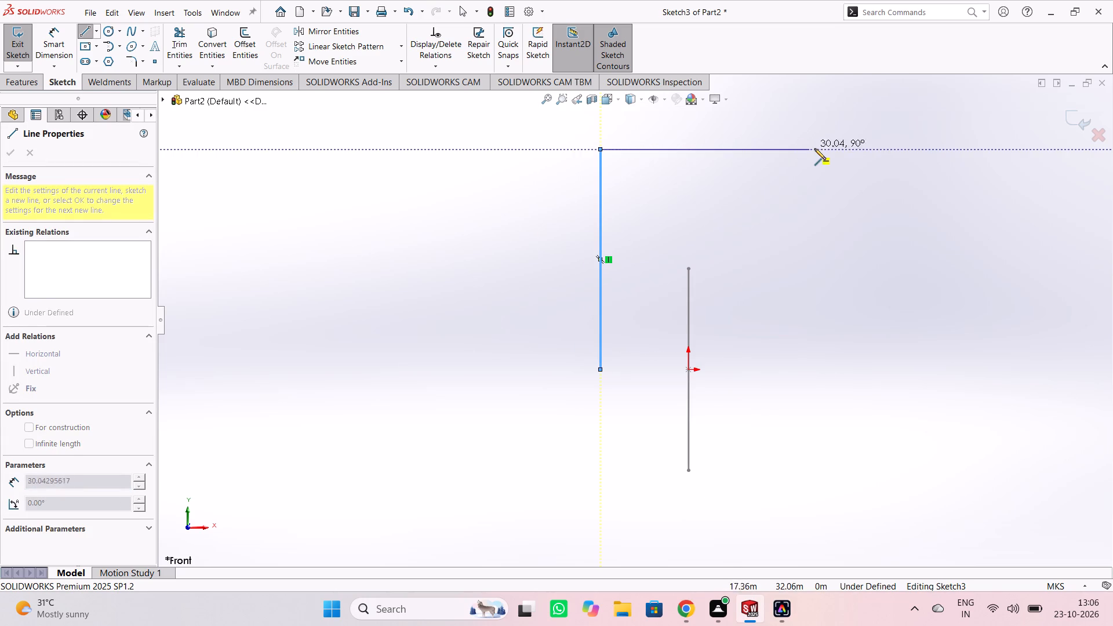
click(844, 148)
key(Escape)
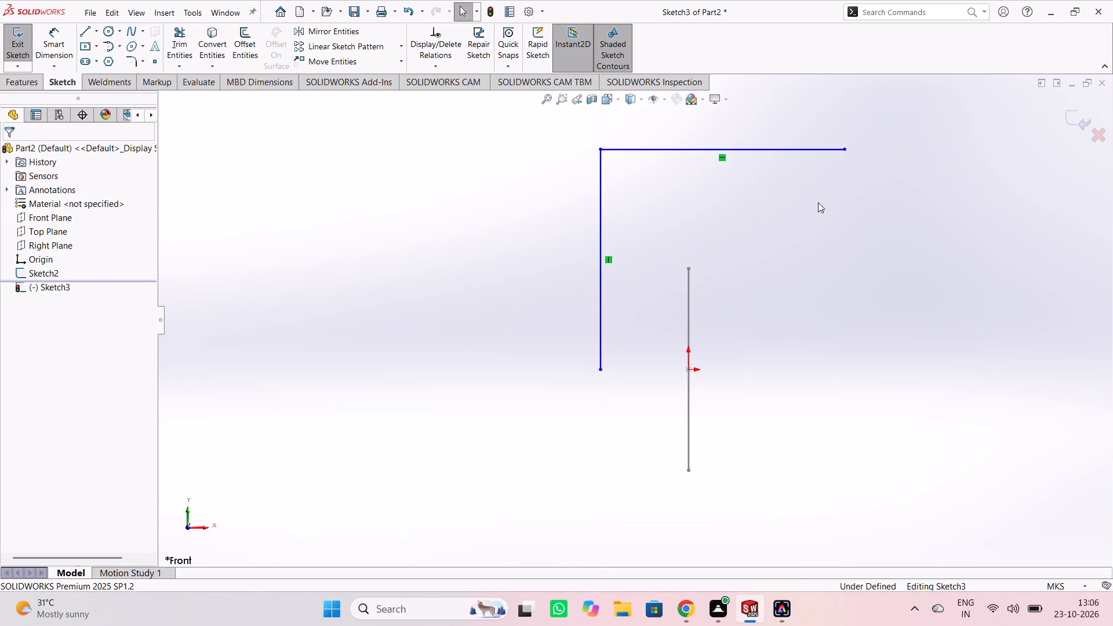
Dimension the vertical path line to 75 m.
right_click(790, 202)
click(900, 184)
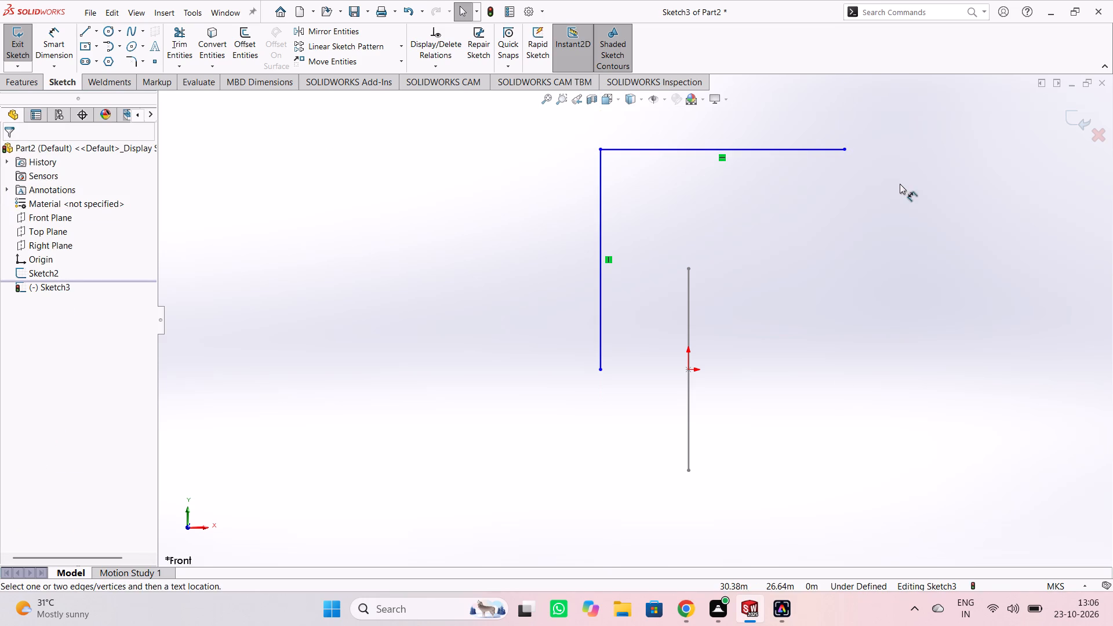
click(602, 220)
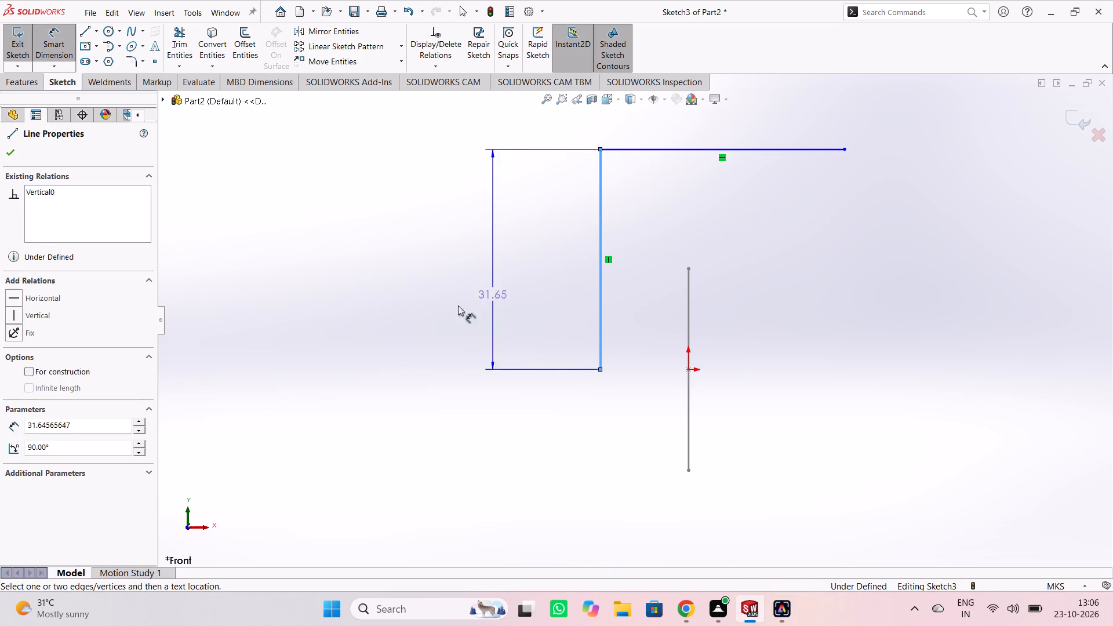
click(418, 292)
text(75)
key(Return)
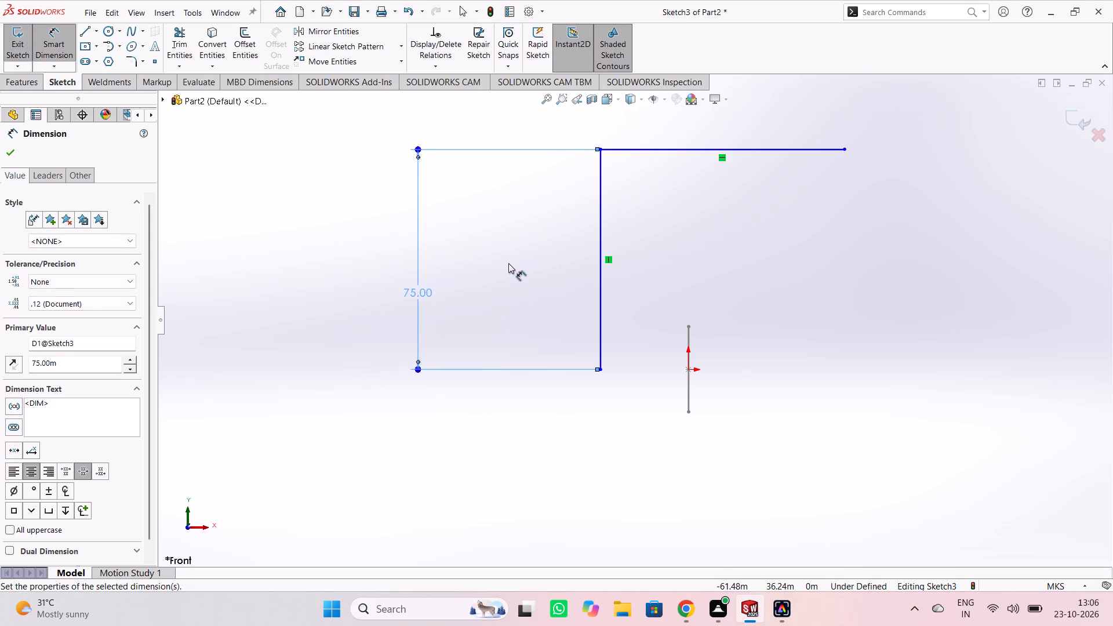
click(508, 263)
Dimension the horizontal path line to 65 m.
click(764, 149)
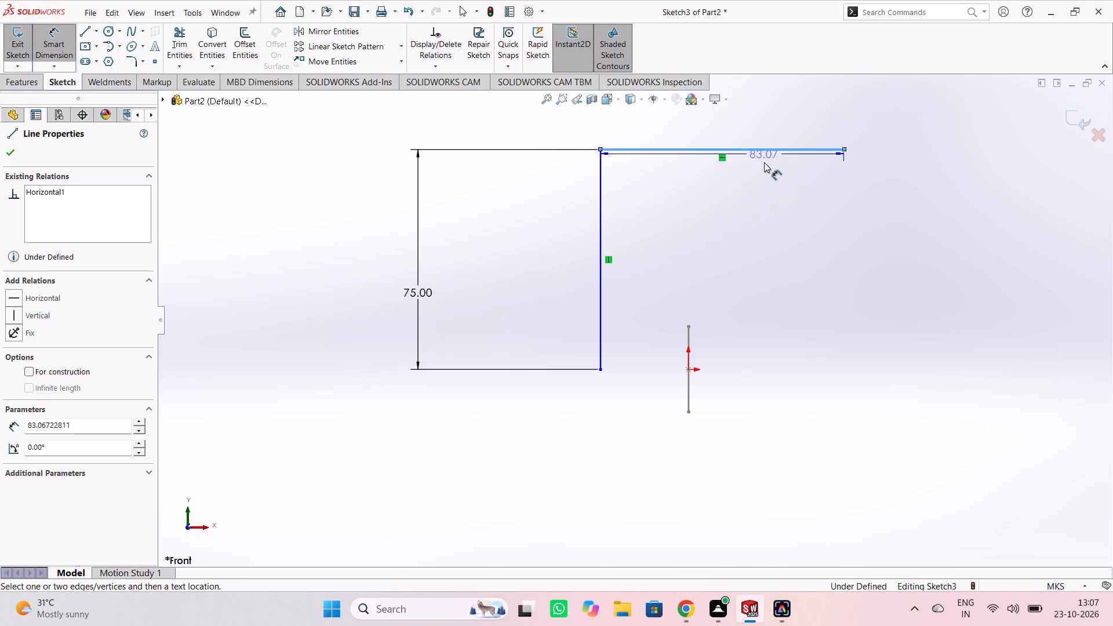
click(770, 205)
text(65)
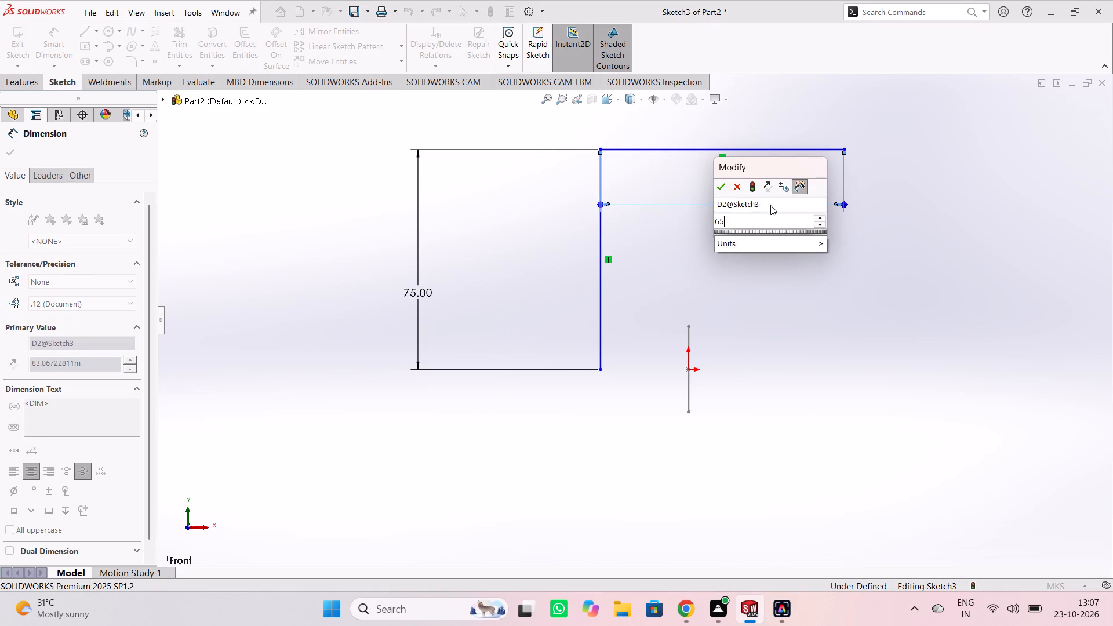
key(Return)
click(756, 230)
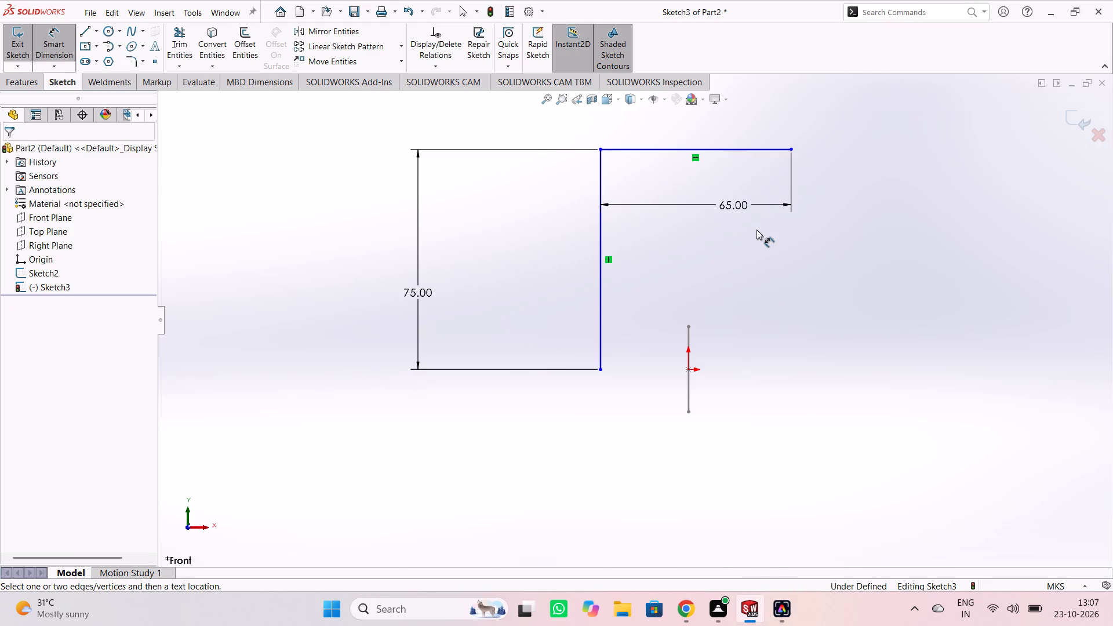
right_click(758, 231)
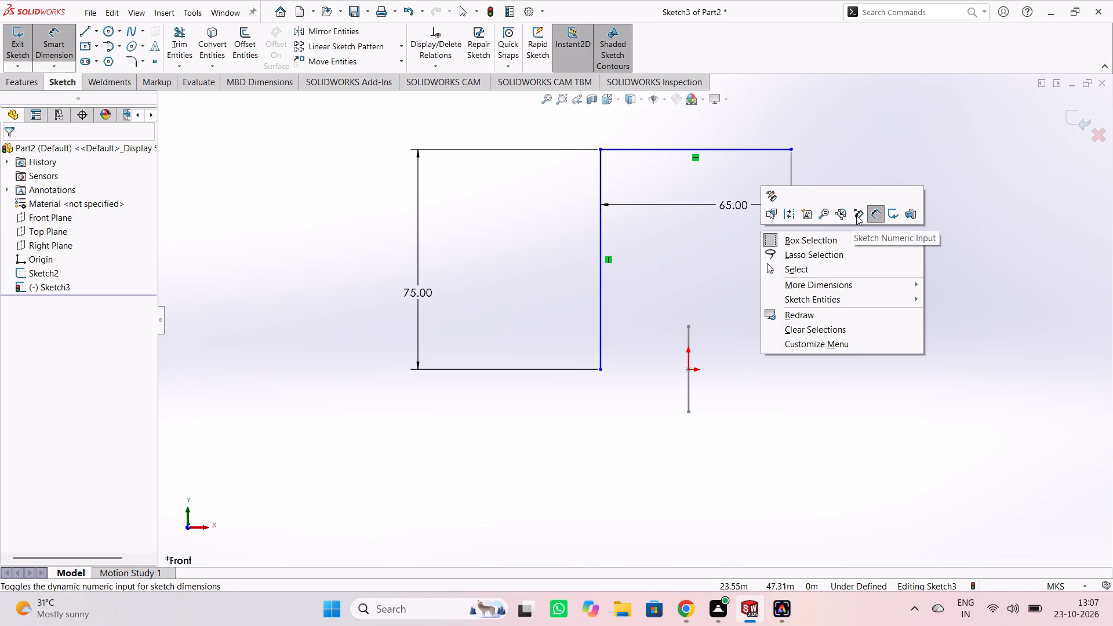
click(698, 252)
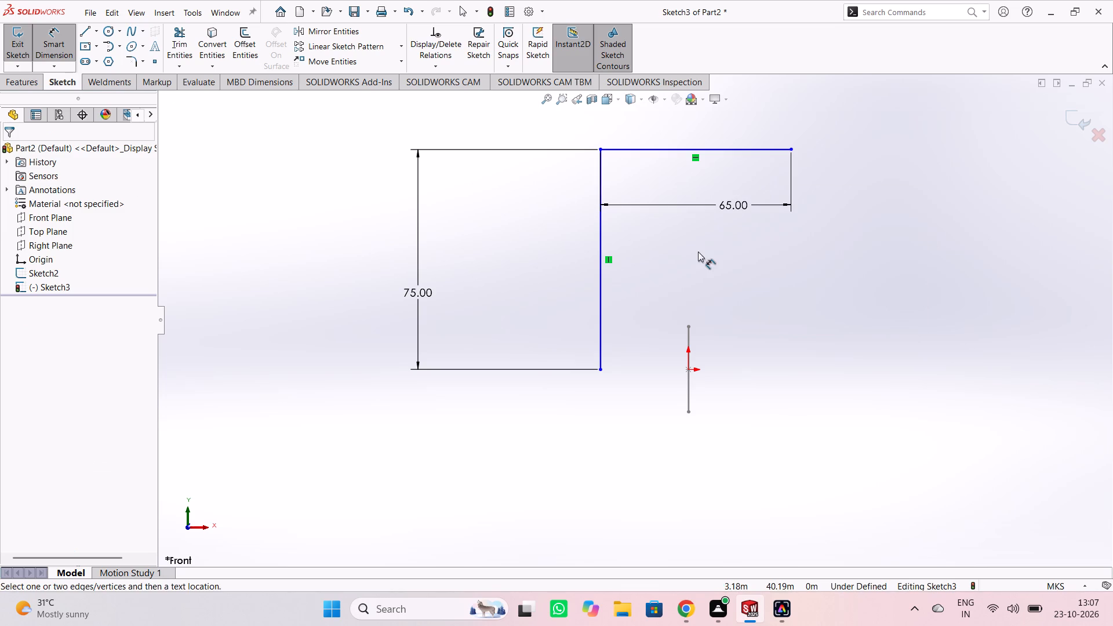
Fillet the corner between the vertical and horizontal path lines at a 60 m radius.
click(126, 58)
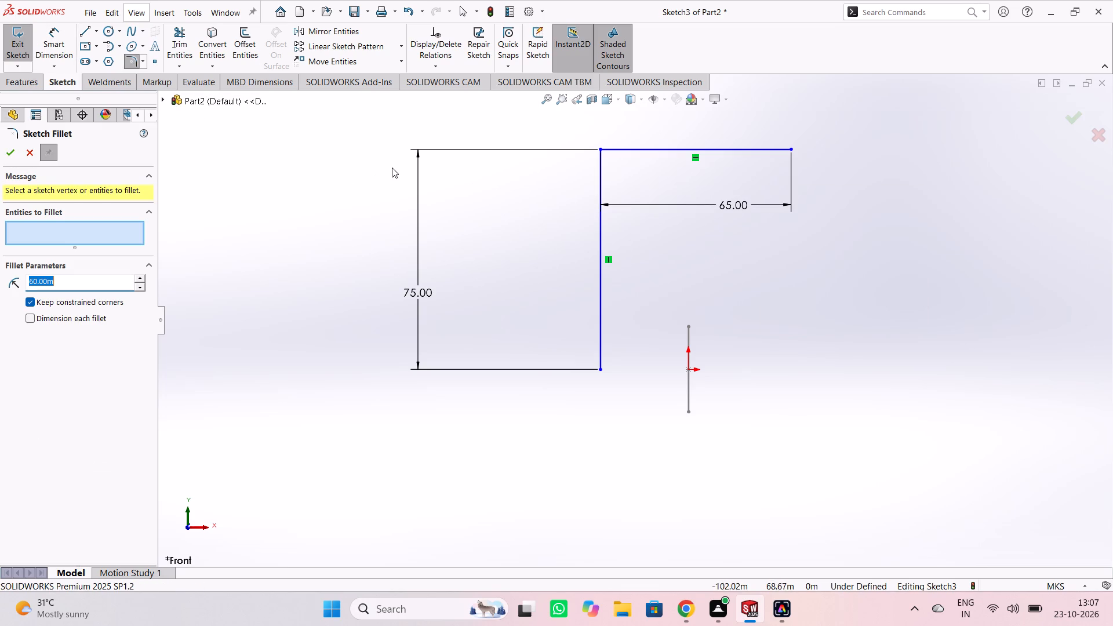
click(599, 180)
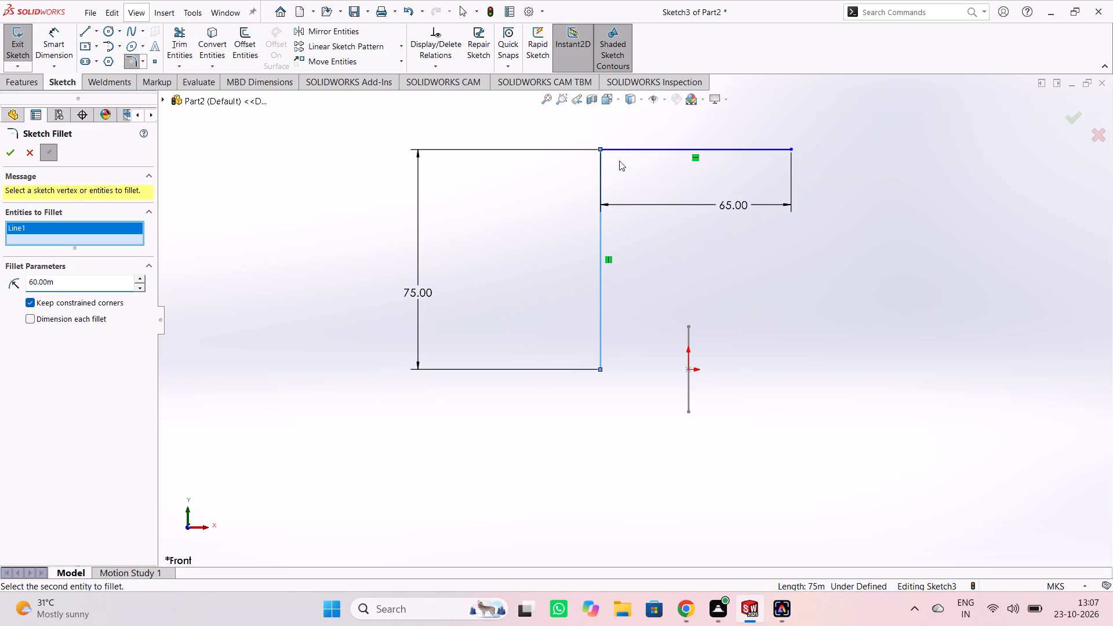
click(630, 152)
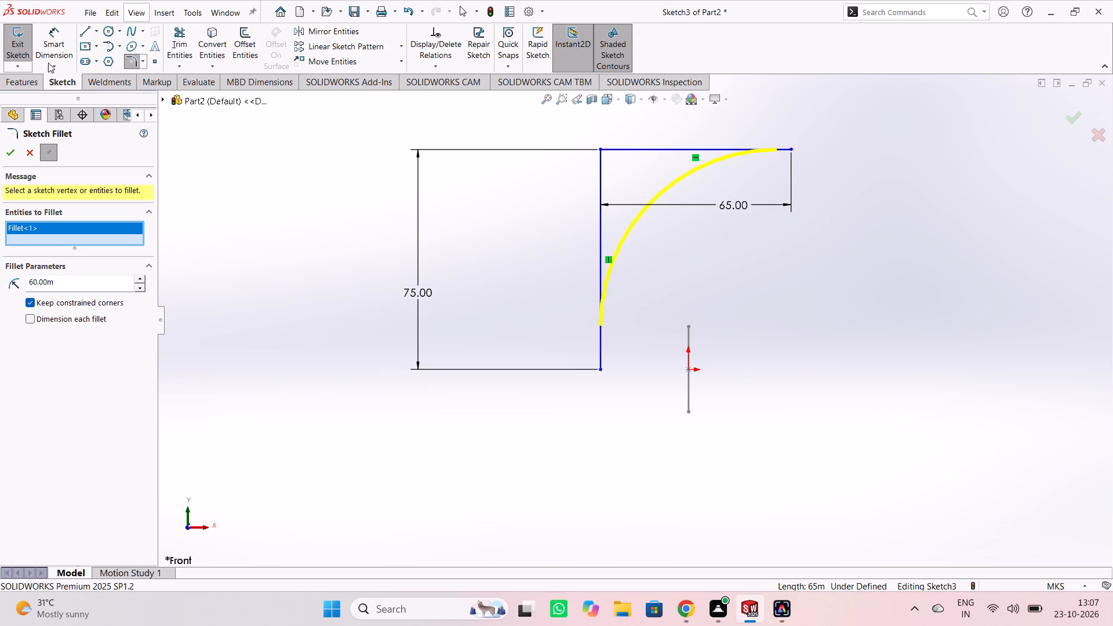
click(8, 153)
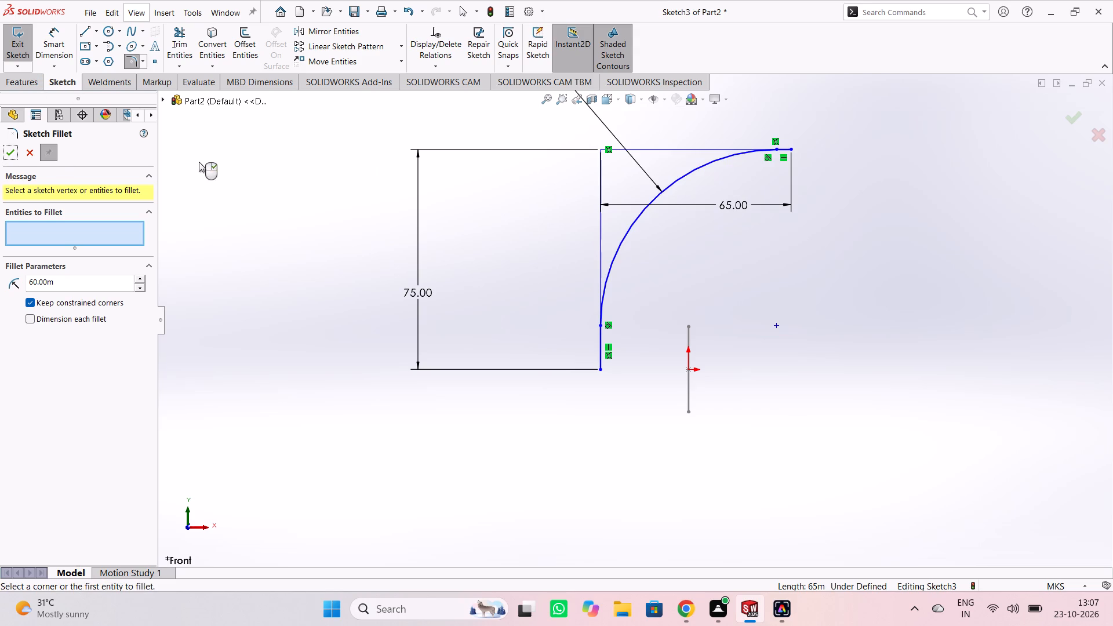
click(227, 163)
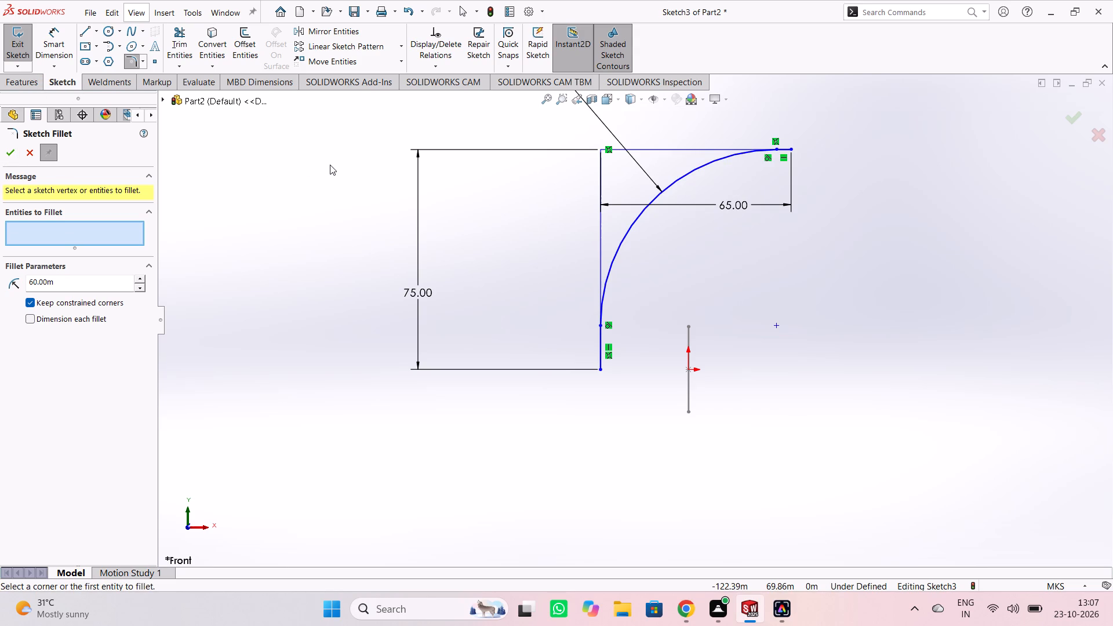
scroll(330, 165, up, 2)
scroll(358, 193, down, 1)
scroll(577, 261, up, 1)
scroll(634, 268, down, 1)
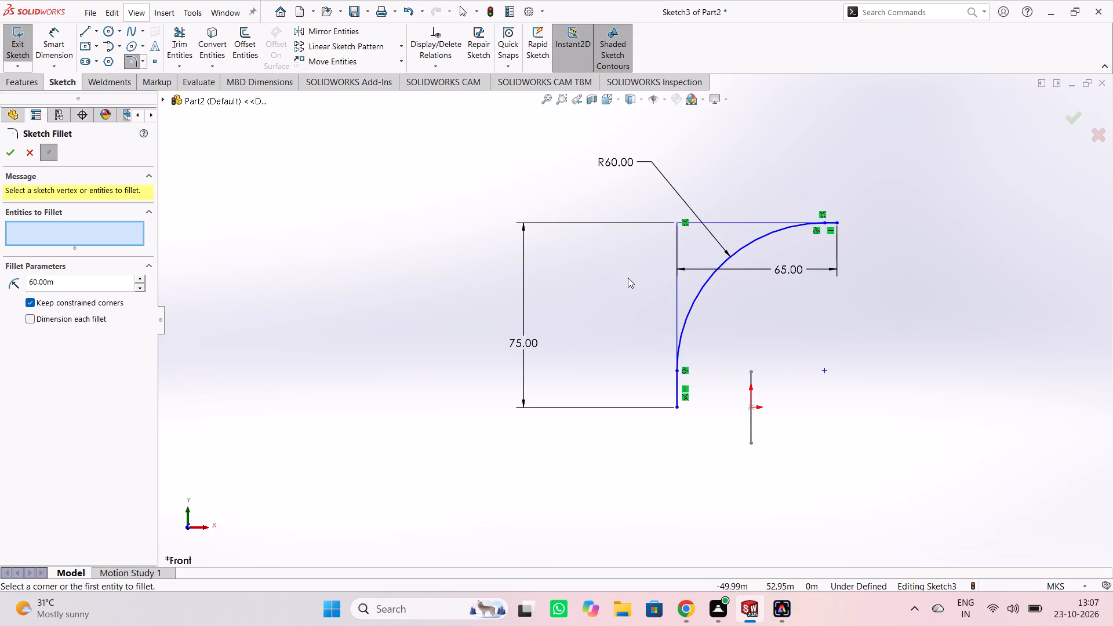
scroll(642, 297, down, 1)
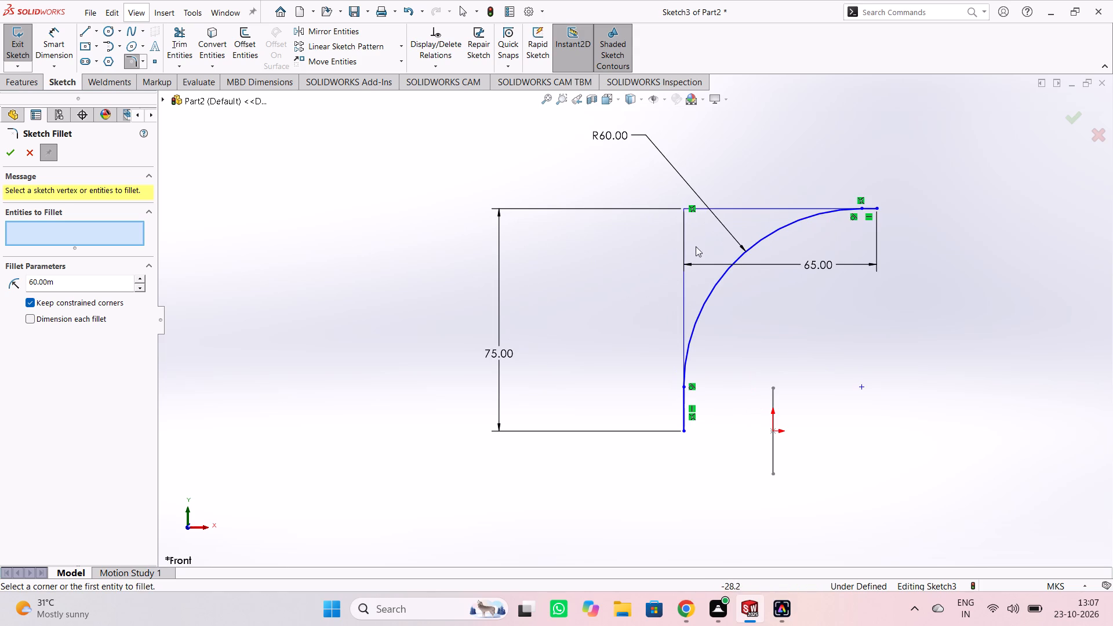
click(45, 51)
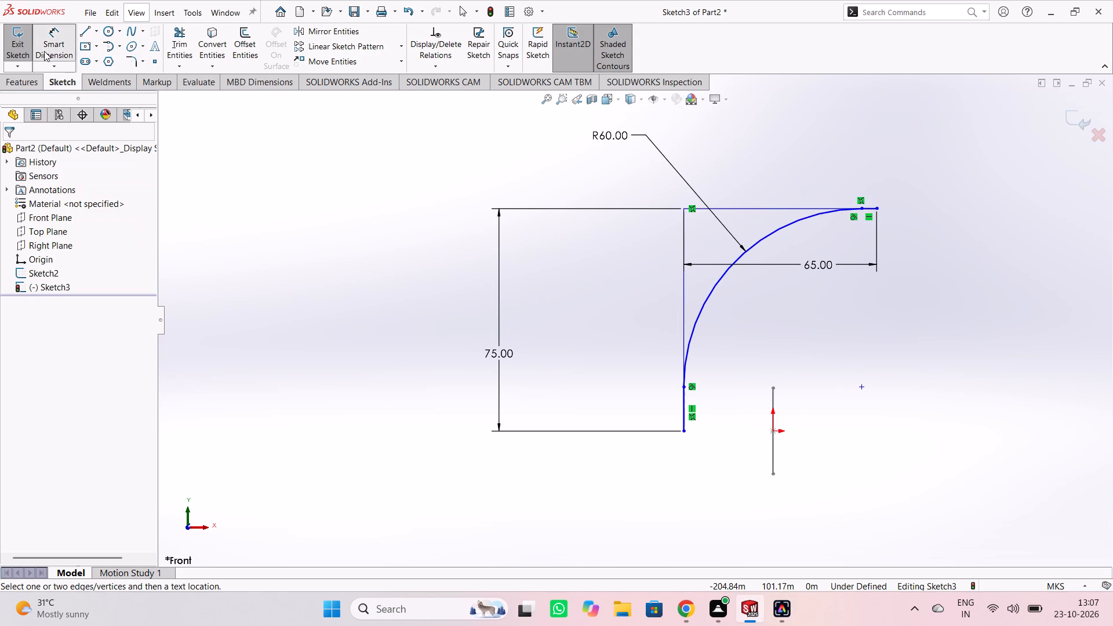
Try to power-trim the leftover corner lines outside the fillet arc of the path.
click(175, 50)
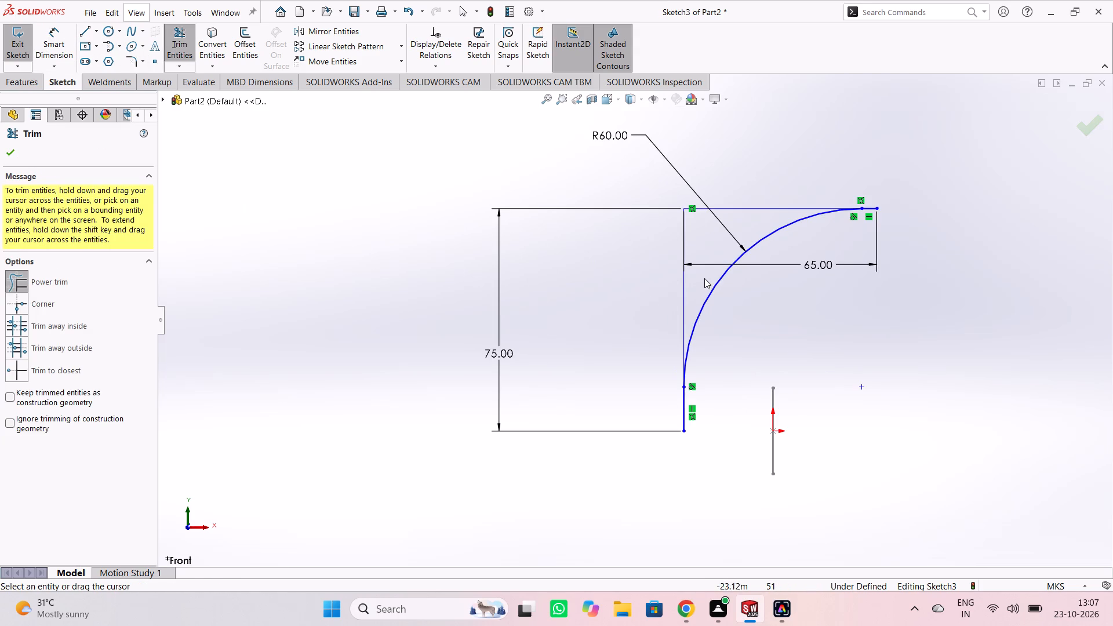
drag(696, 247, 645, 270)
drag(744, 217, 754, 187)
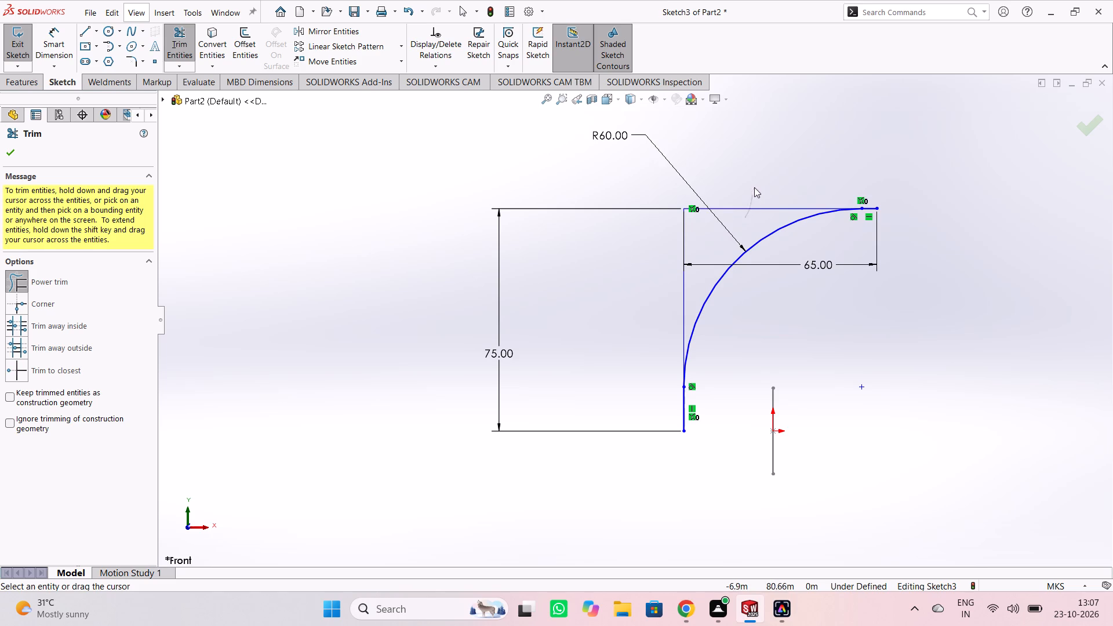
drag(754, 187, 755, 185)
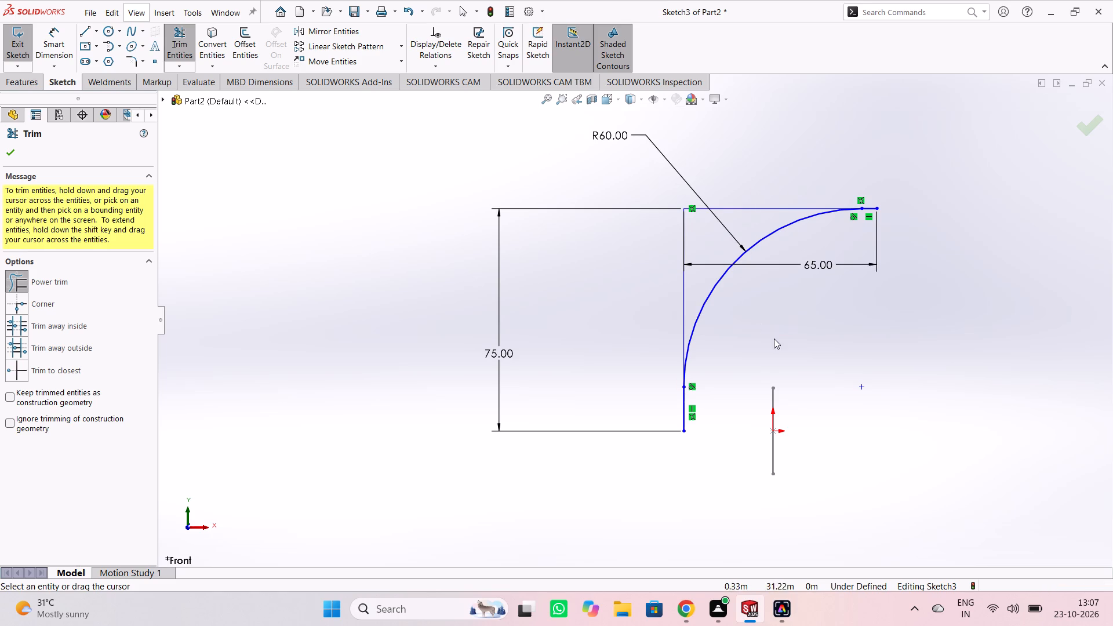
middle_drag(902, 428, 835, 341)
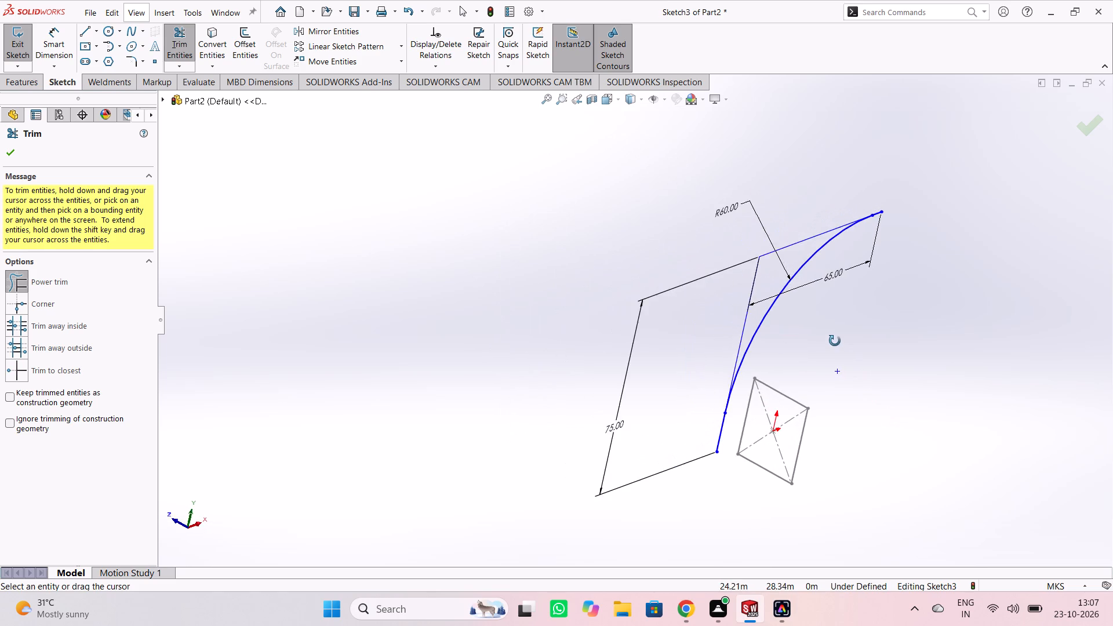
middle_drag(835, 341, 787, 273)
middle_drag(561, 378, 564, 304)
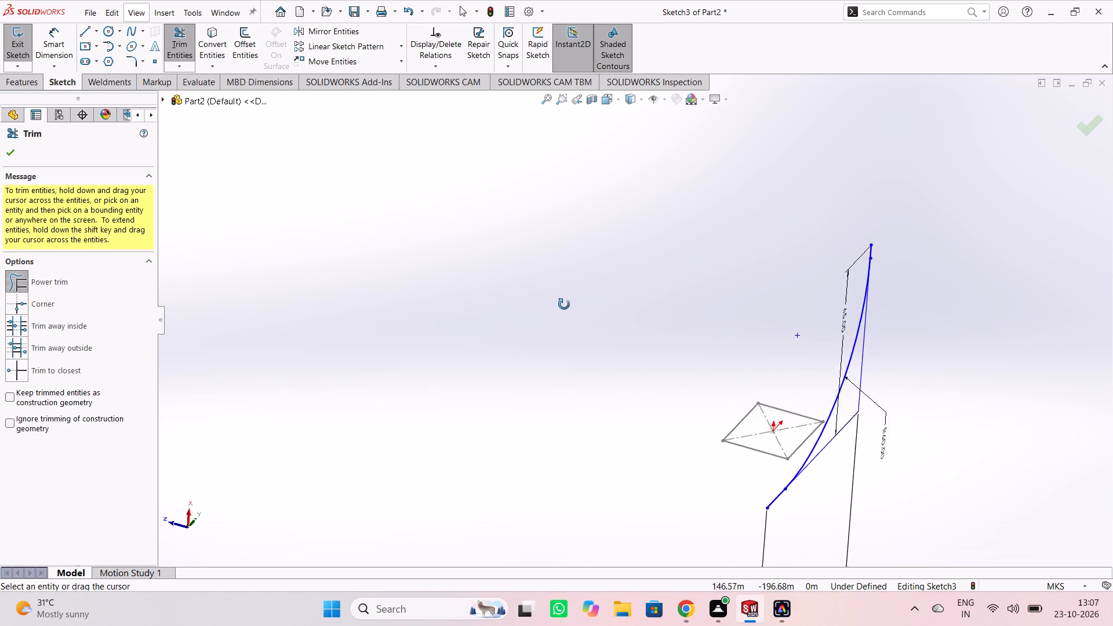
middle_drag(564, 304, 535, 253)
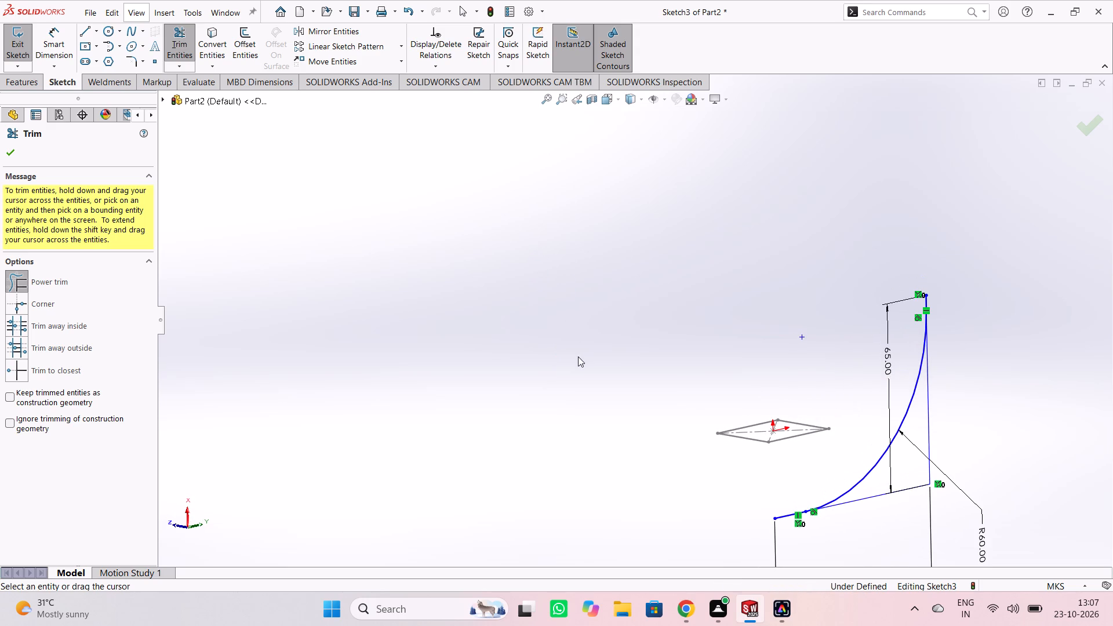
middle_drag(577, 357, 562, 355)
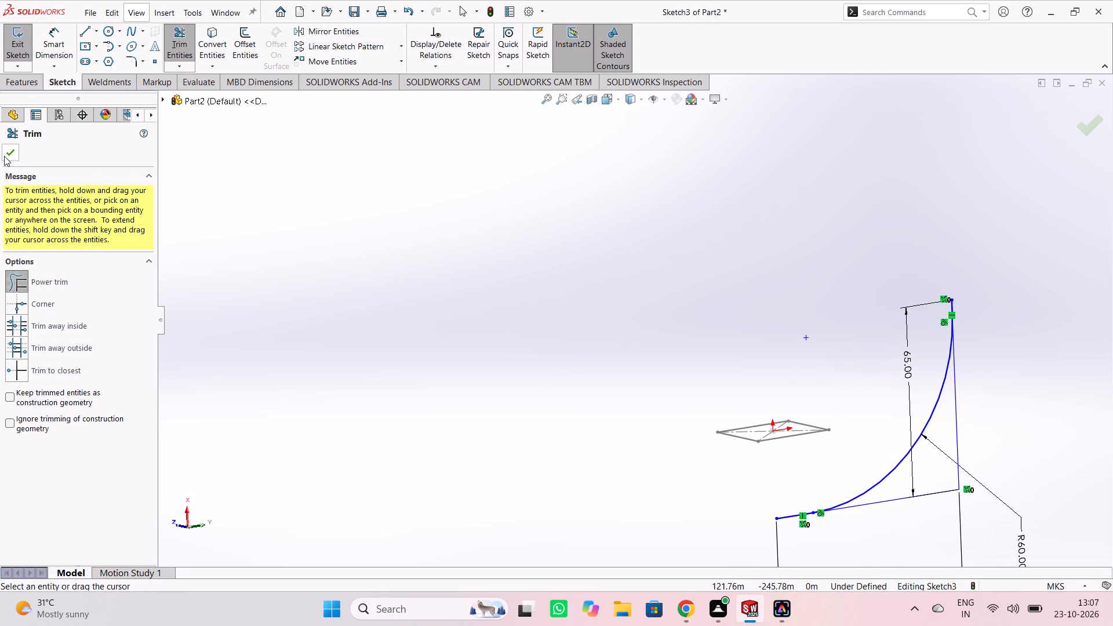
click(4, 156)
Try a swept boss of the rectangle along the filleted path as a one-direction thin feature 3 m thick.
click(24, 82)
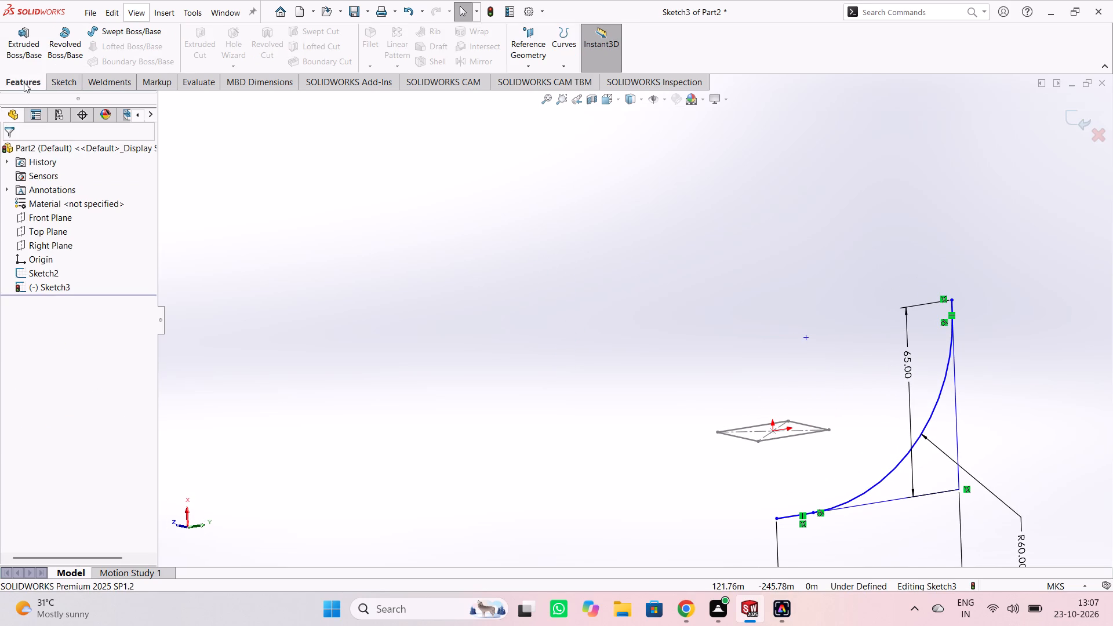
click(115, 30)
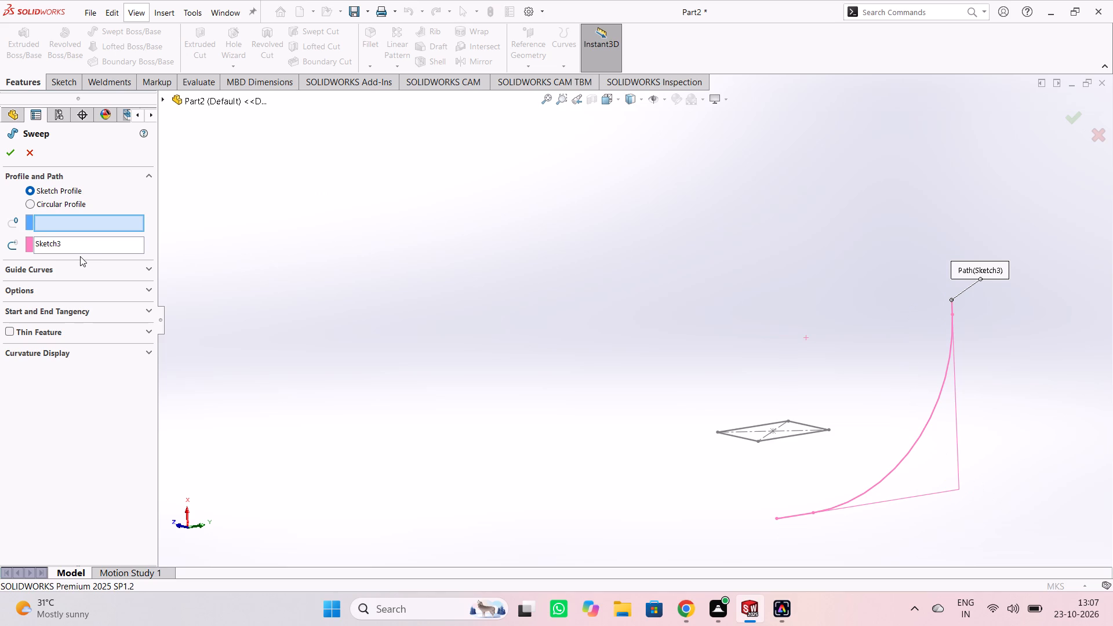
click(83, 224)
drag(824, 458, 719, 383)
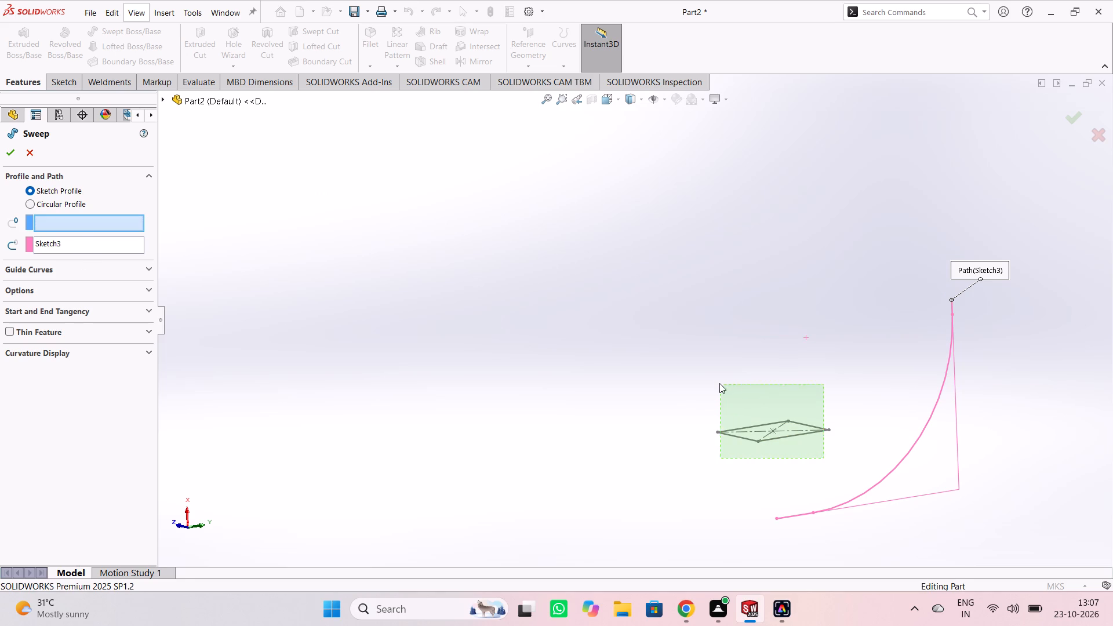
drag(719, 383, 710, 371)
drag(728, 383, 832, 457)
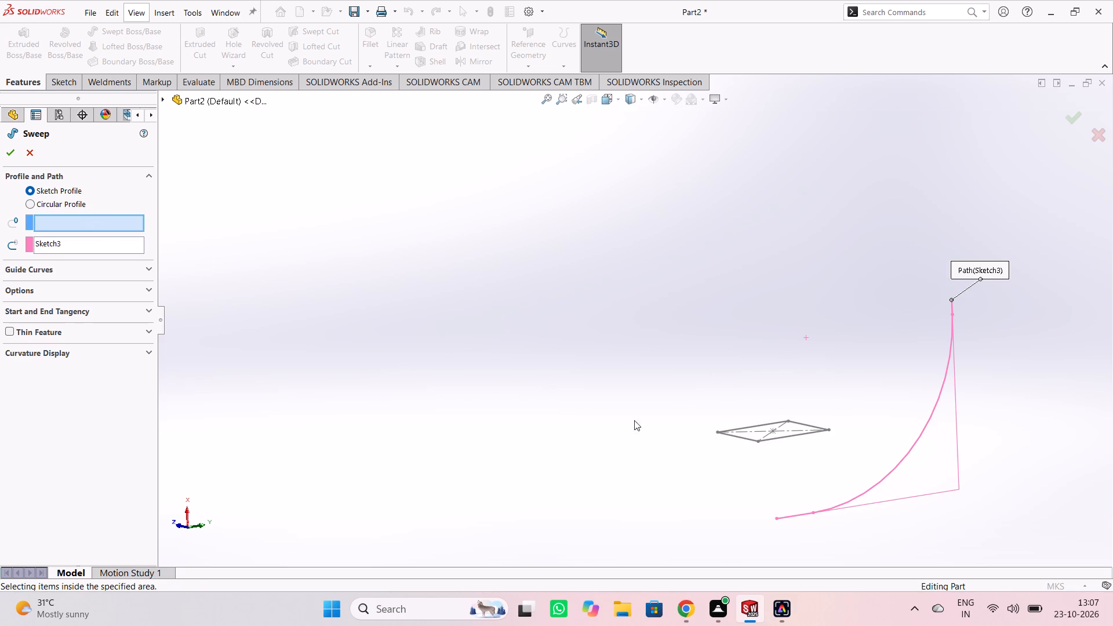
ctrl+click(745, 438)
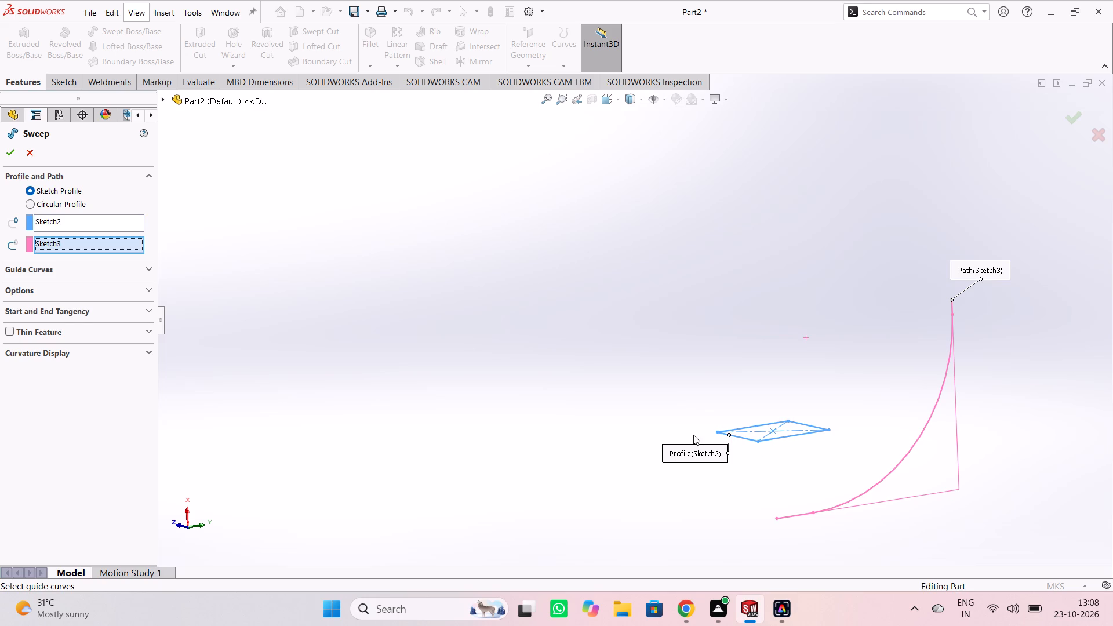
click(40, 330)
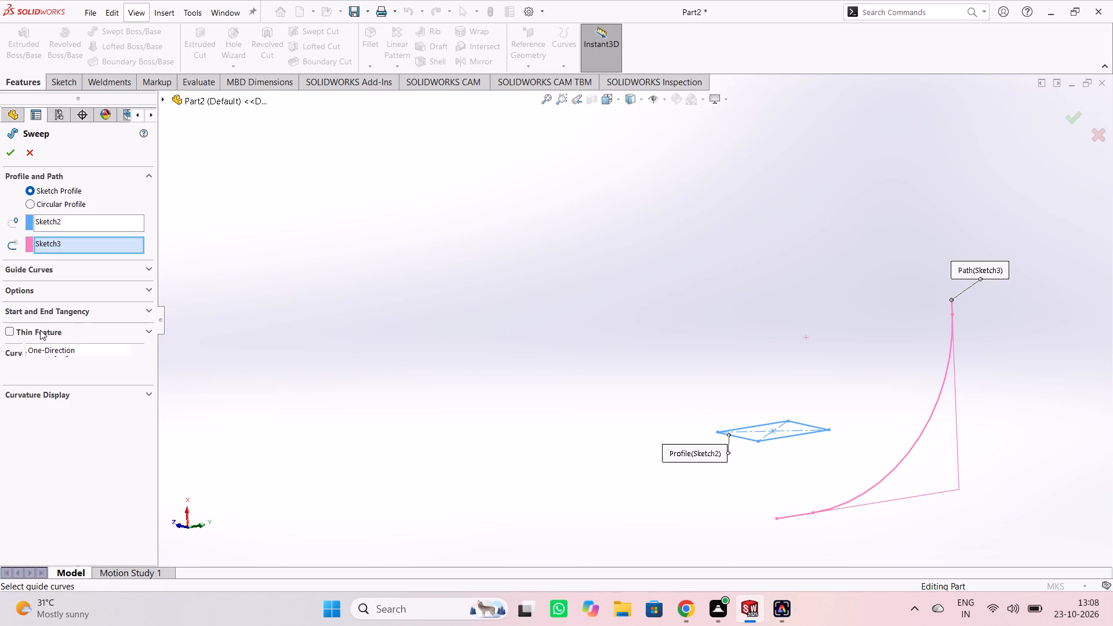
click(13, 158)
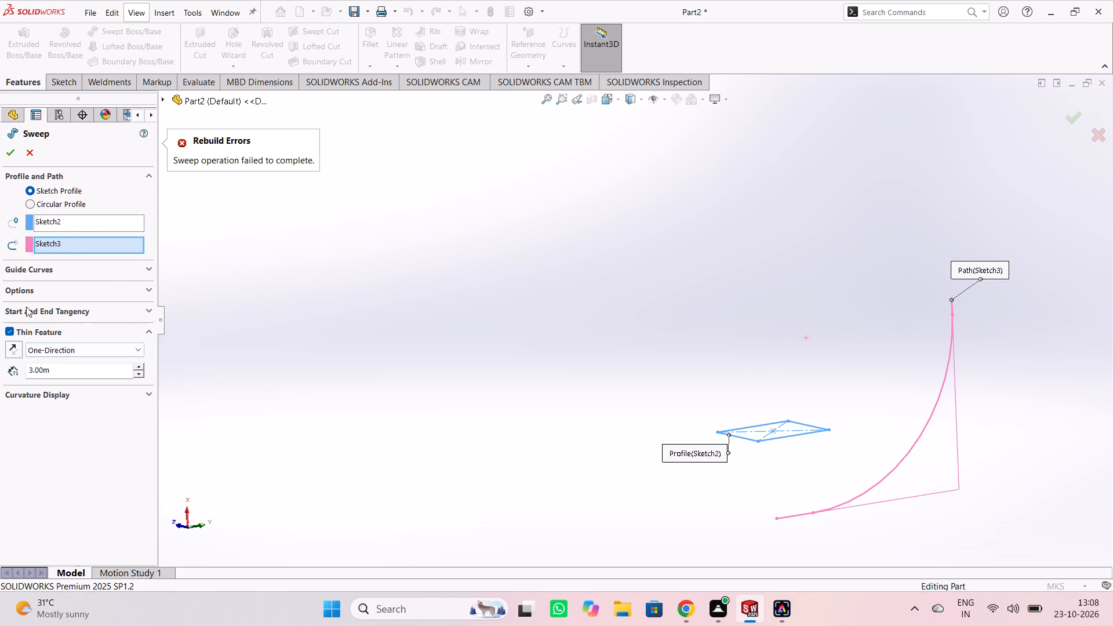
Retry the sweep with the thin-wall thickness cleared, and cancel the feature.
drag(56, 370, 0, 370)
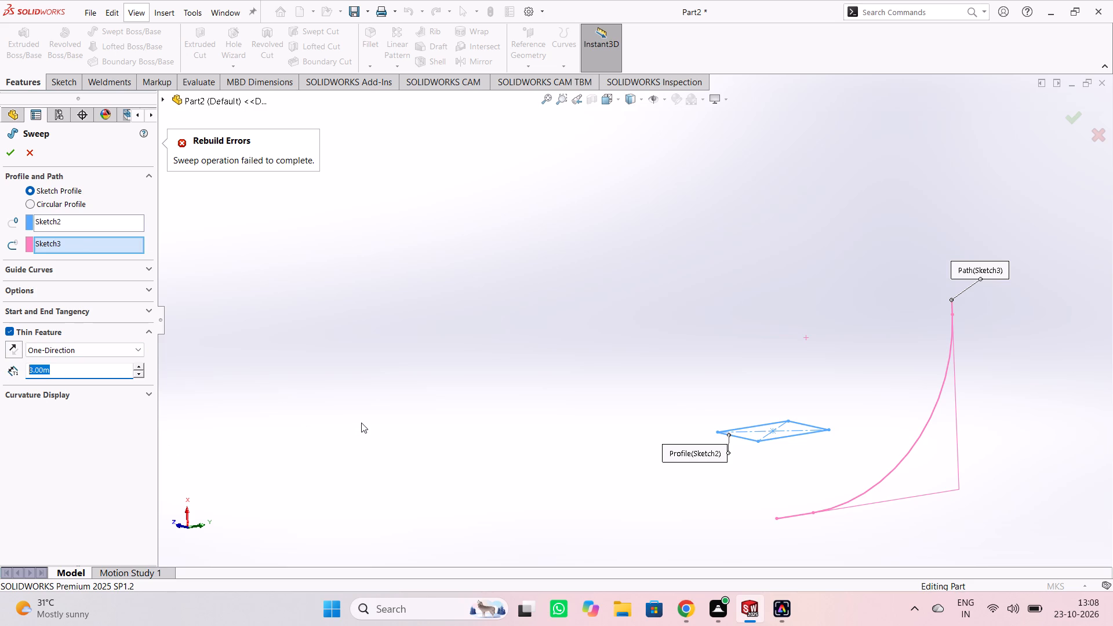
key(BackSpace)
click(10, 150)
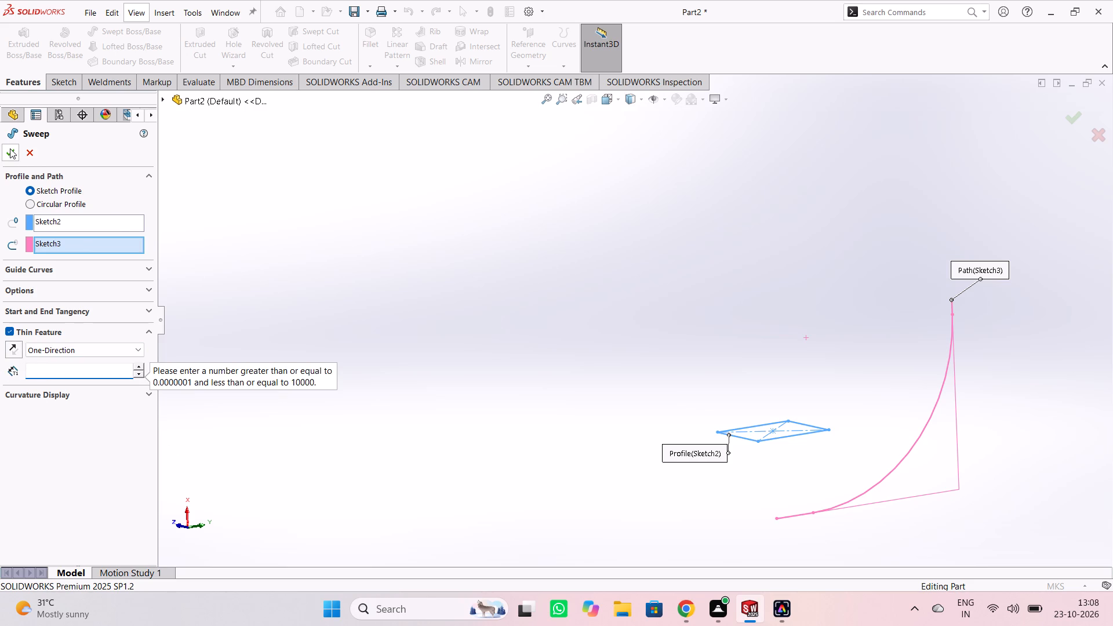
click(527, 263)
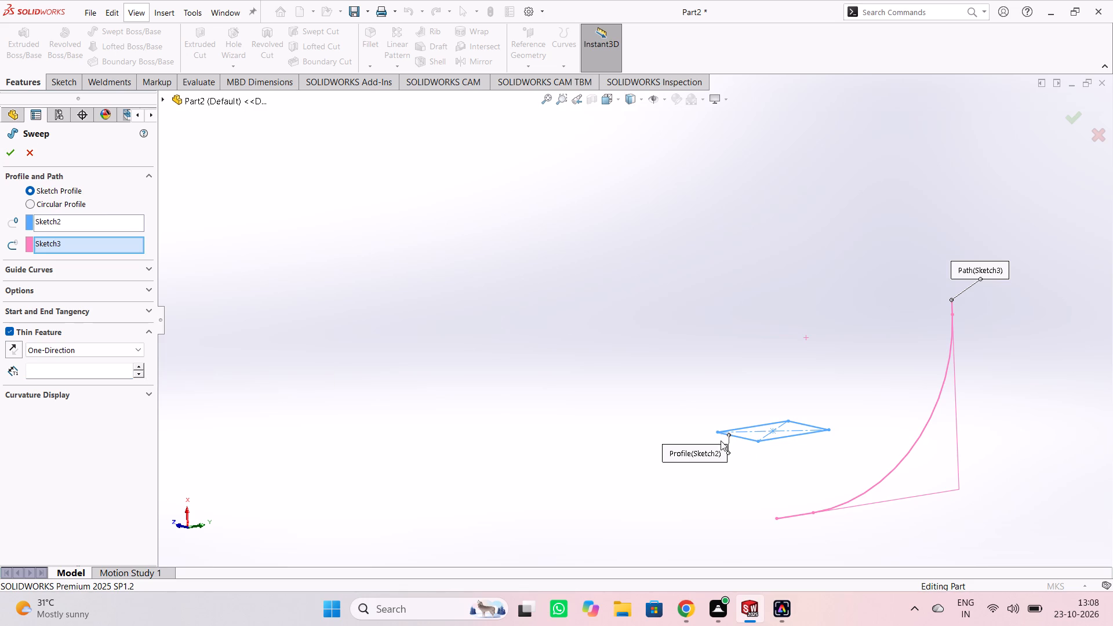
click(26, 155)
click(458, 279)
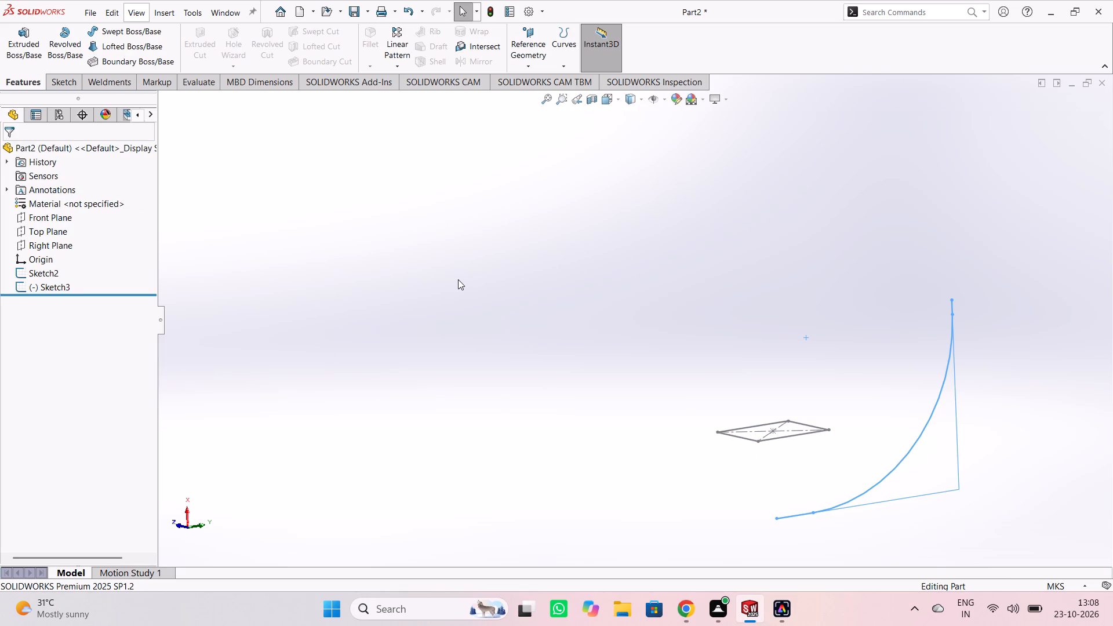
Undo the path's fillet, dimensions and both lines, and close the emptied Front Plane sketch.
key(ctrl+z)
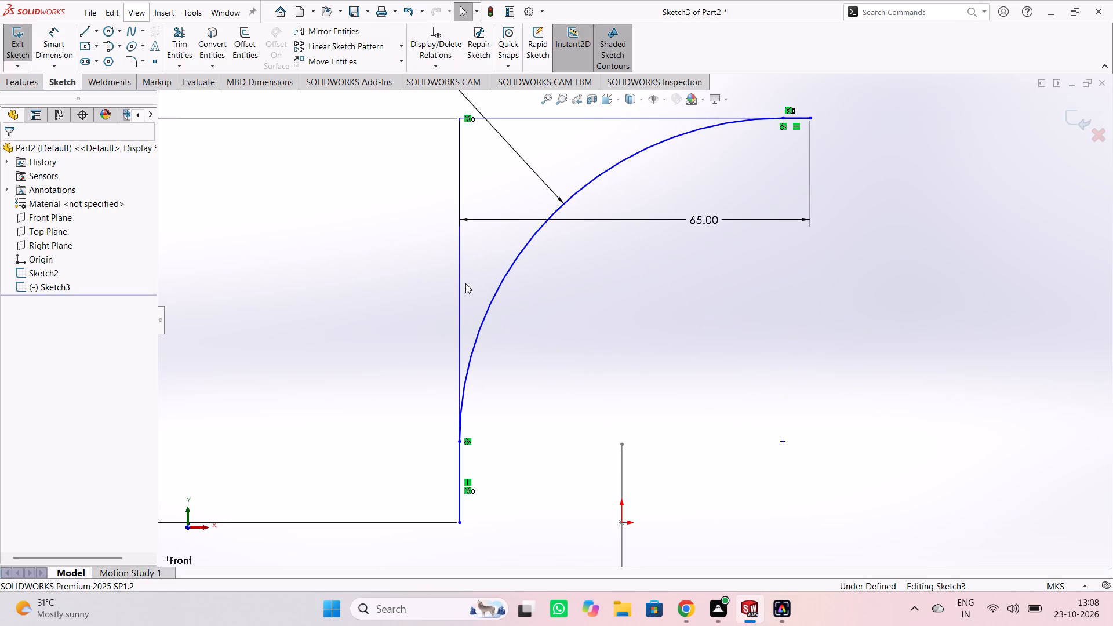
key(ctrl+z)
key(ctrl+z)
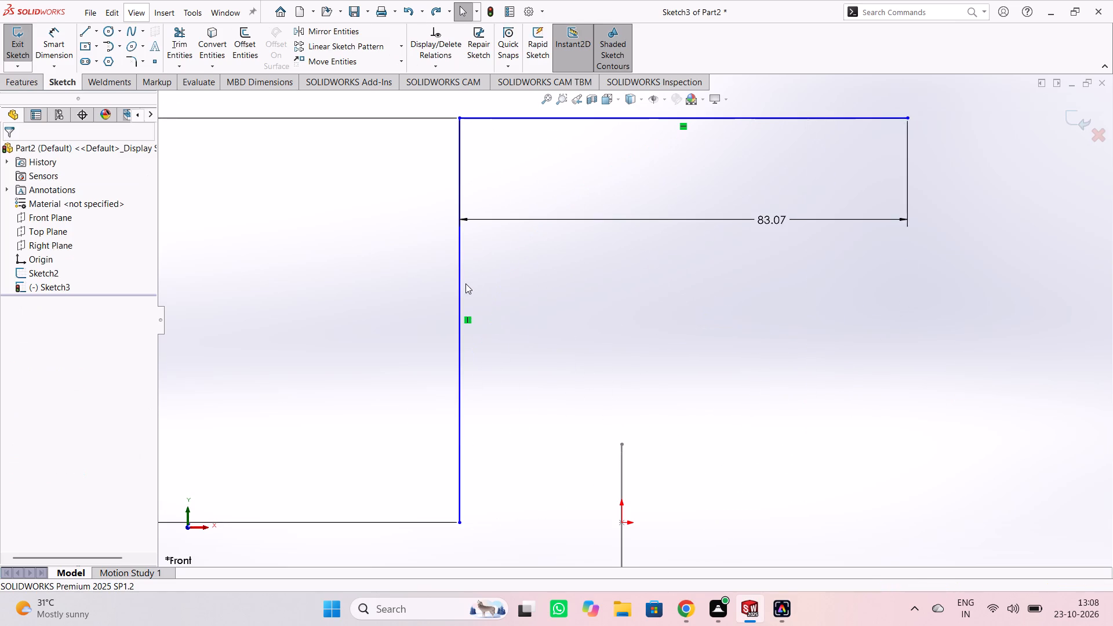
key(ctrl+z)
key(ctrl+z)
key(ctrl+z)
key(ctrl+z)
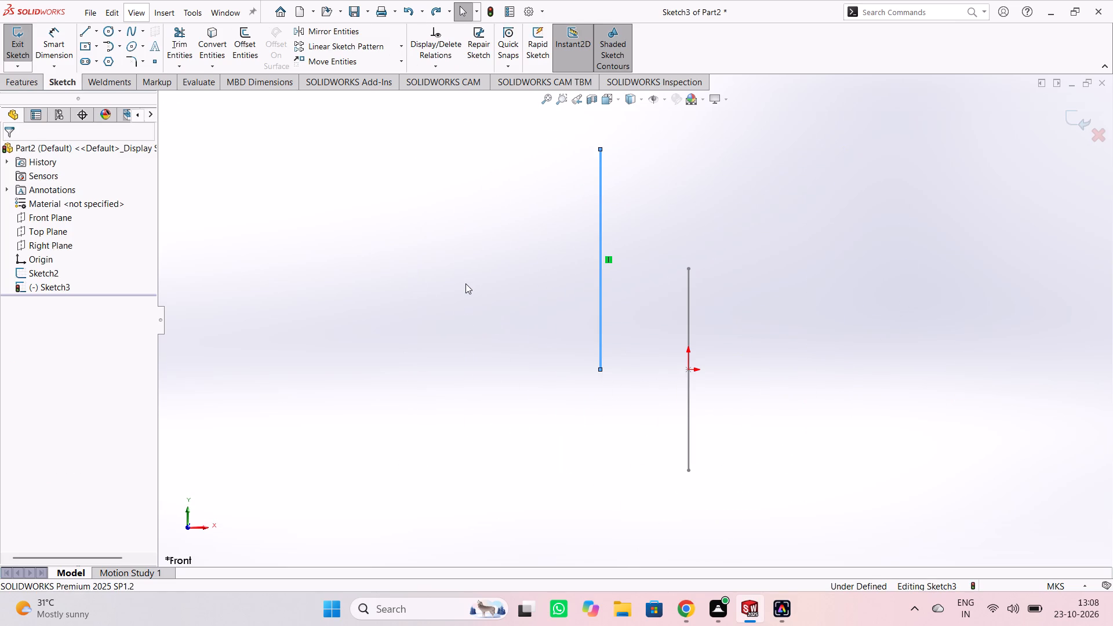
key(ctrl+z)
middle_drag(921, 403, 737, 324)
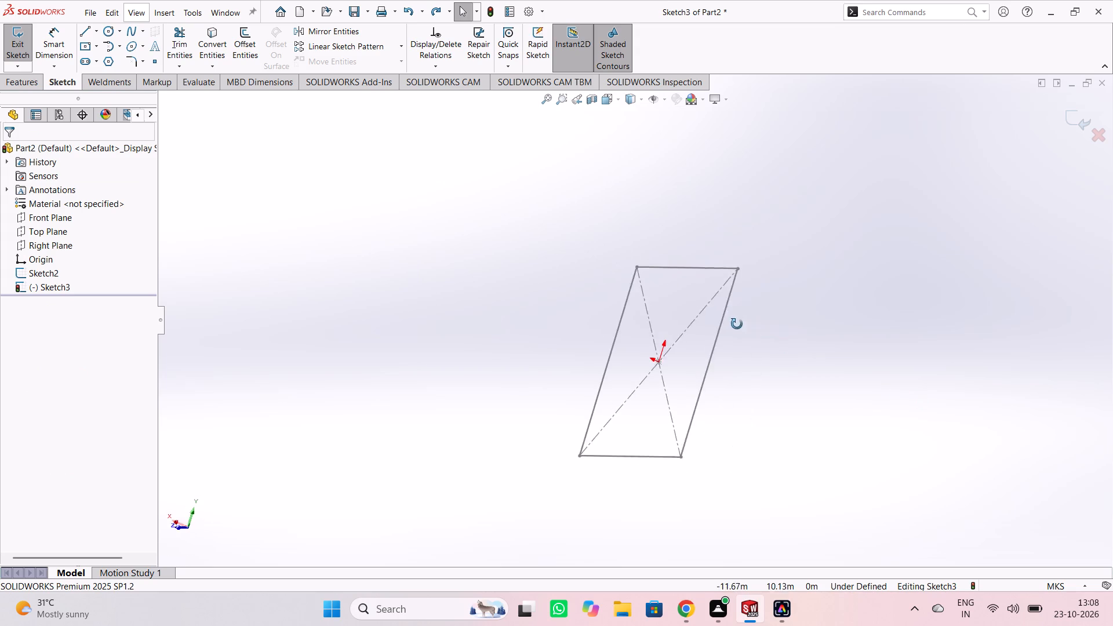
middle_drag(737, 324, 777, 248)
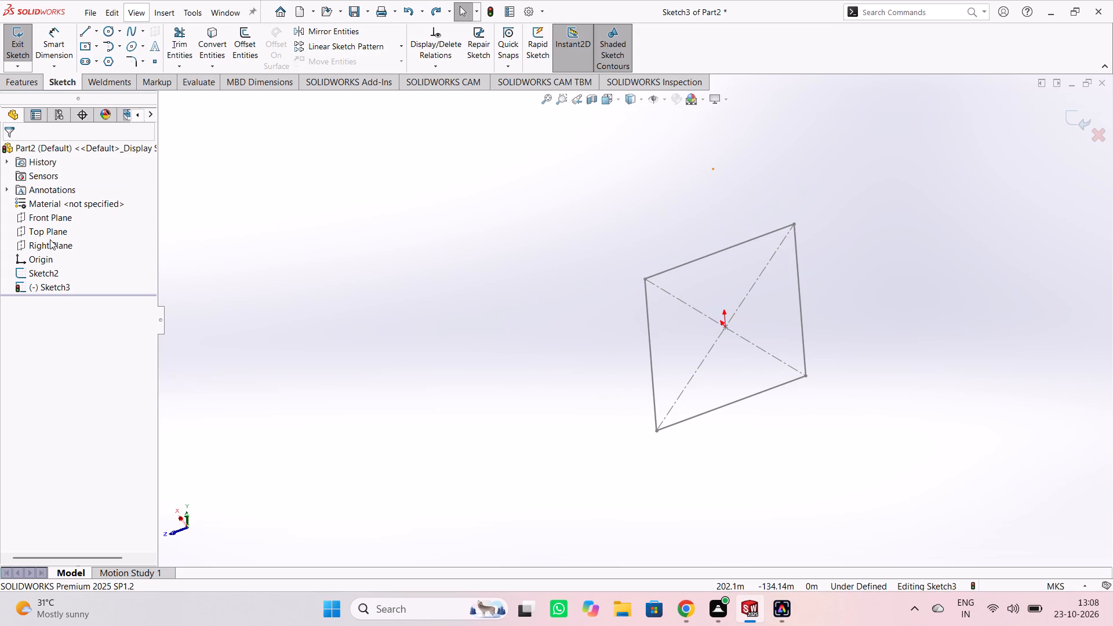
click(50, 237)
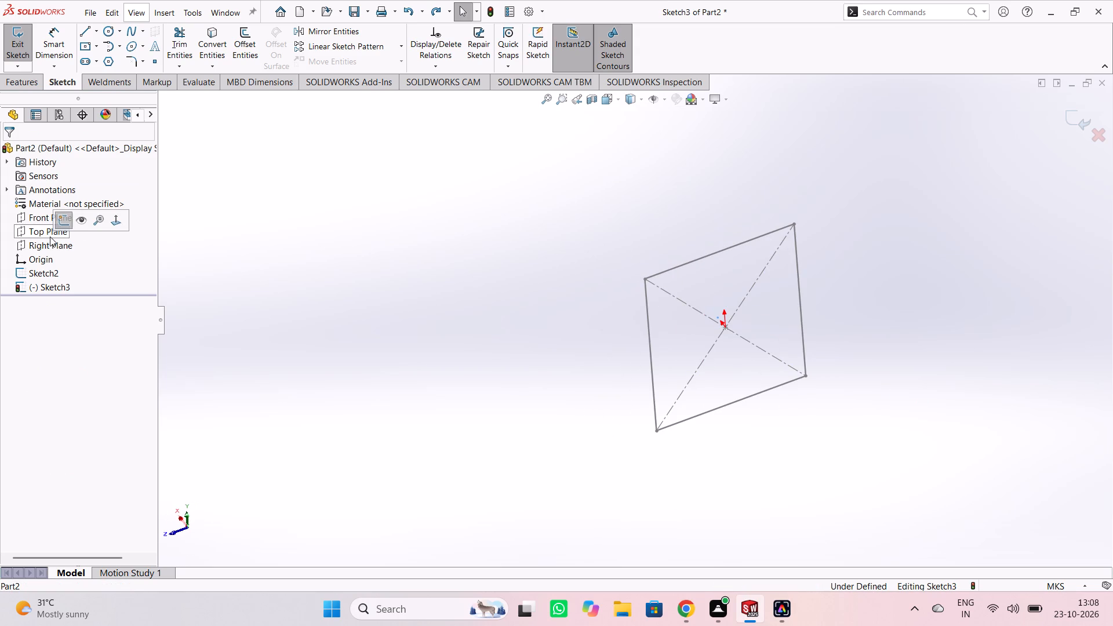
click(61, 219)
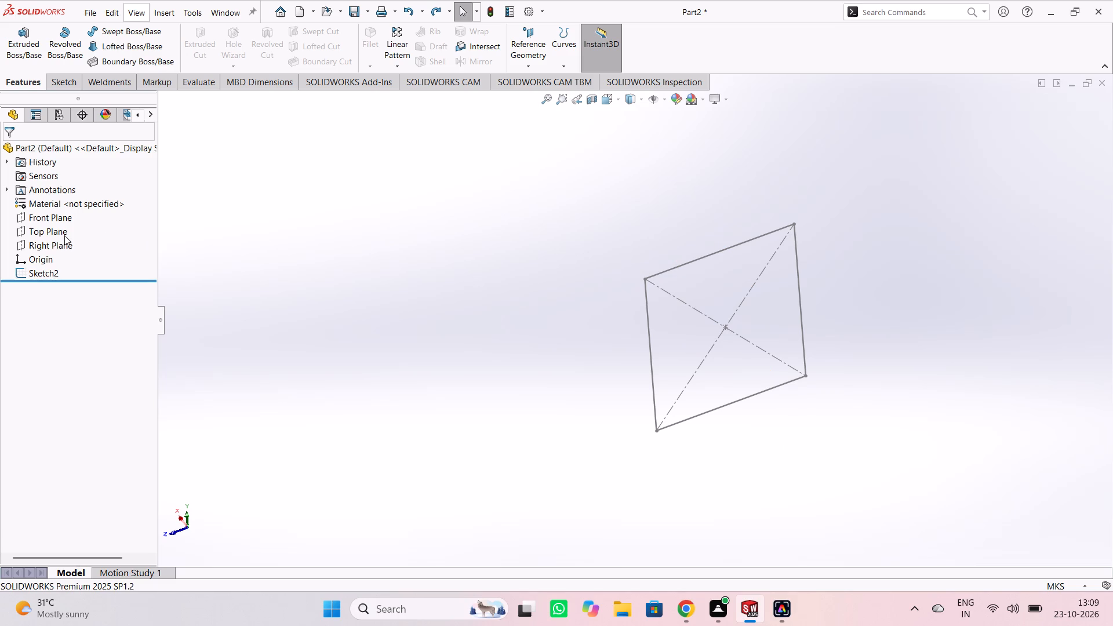
On the Top Plane, sketch an L-shaped path: a horizontal line about 12.63 m long, level with the origin, and a vertical line about 5.82 m.
click(64, 235)
click(72, 219)
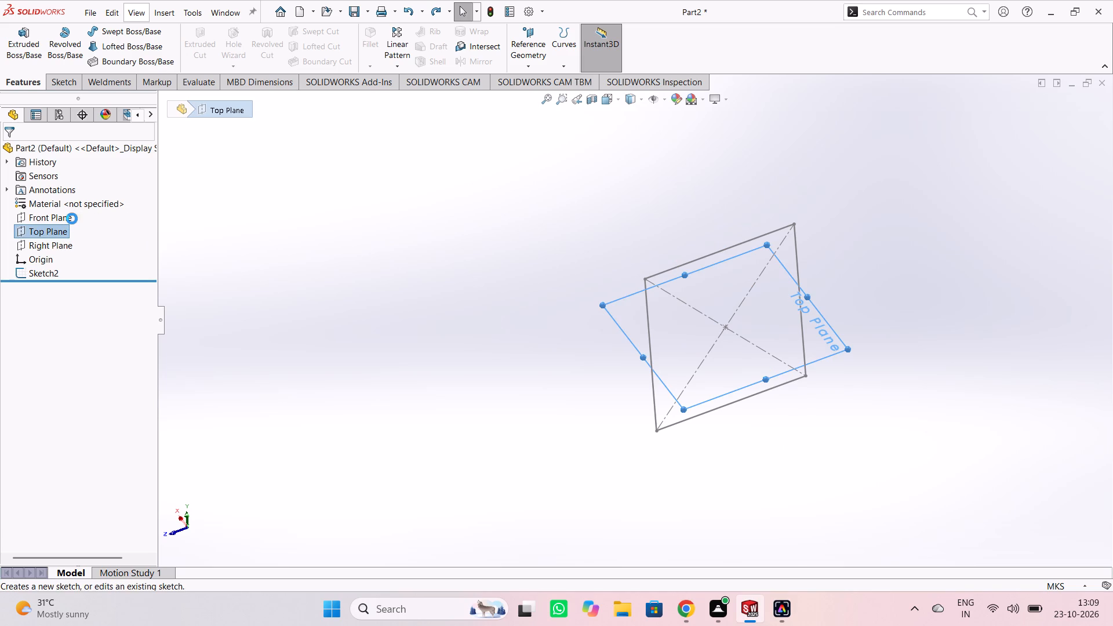
click(464, 274)
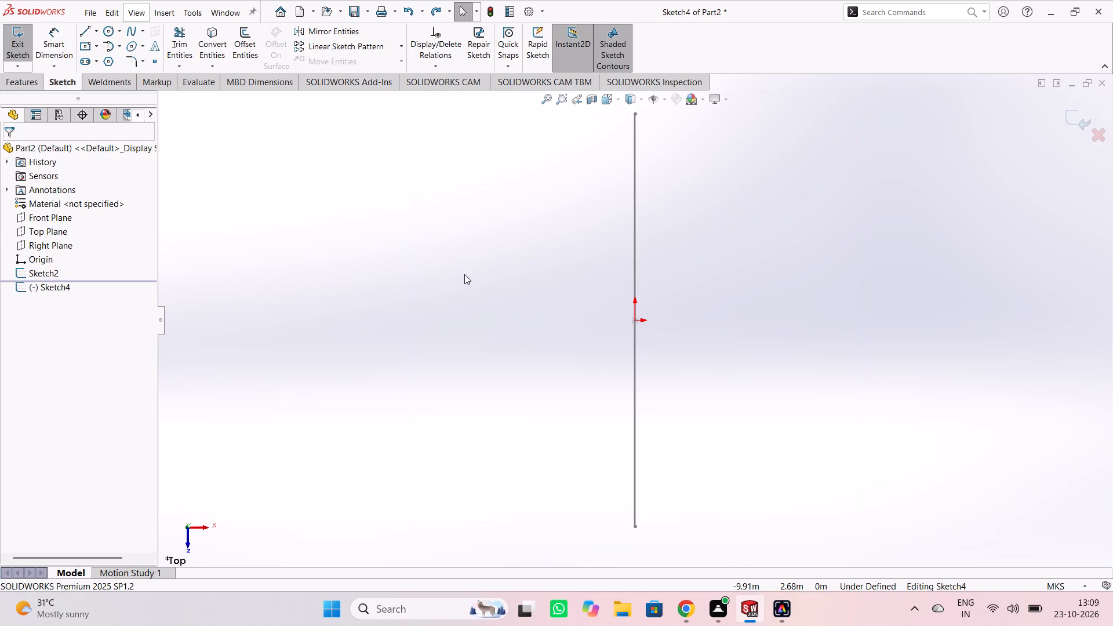
middle_drag(558, 283, 579, 285)
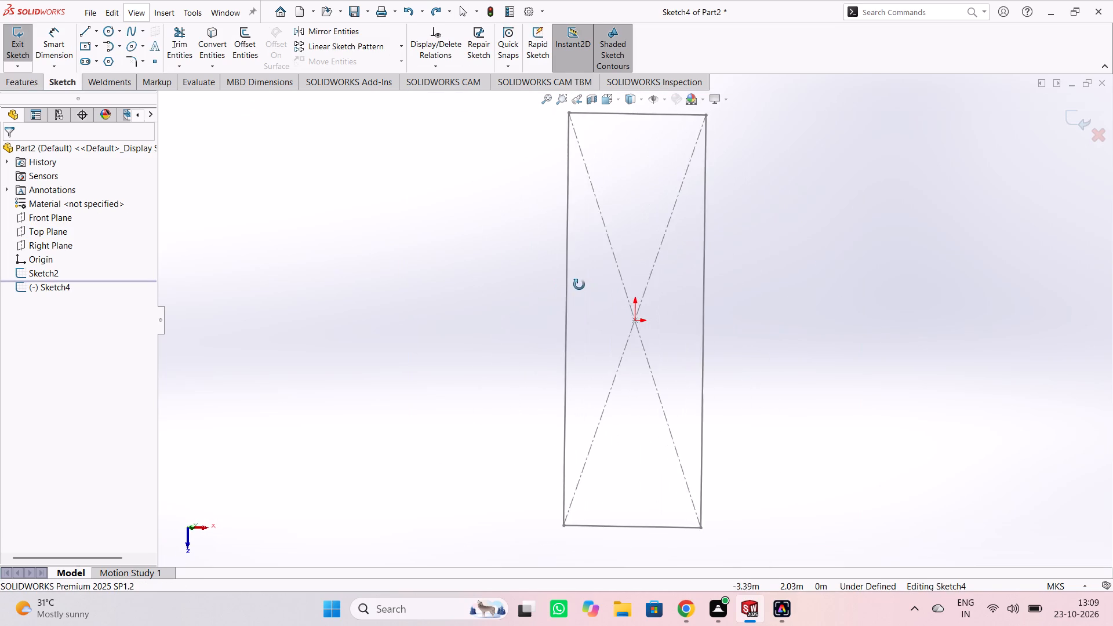
middle_drag(579, 285, 526, 287)
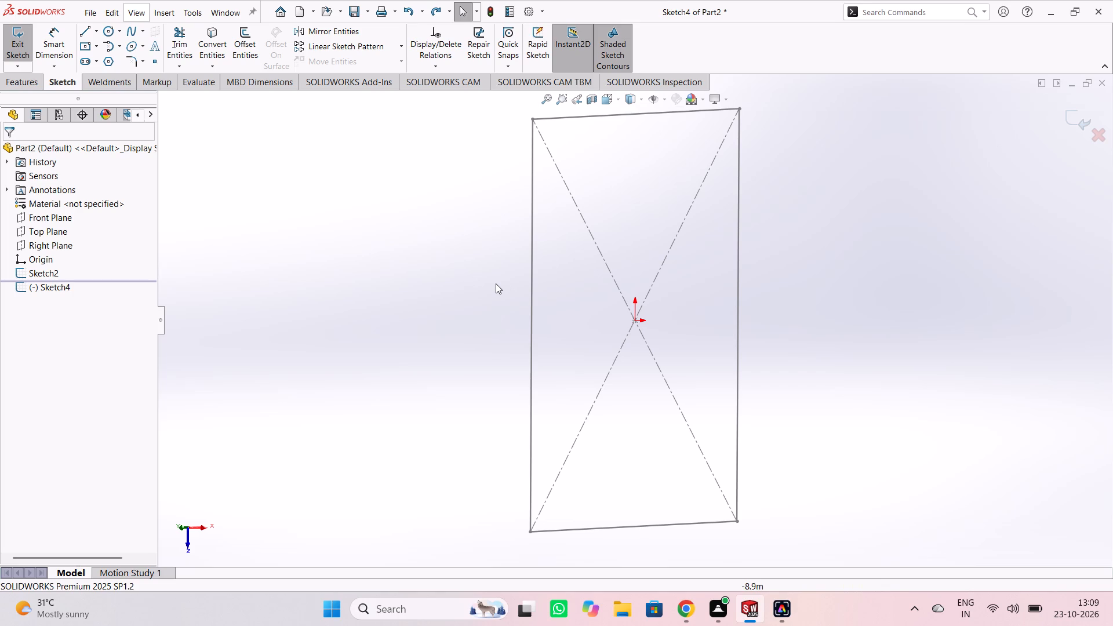
key(ctrl+8)
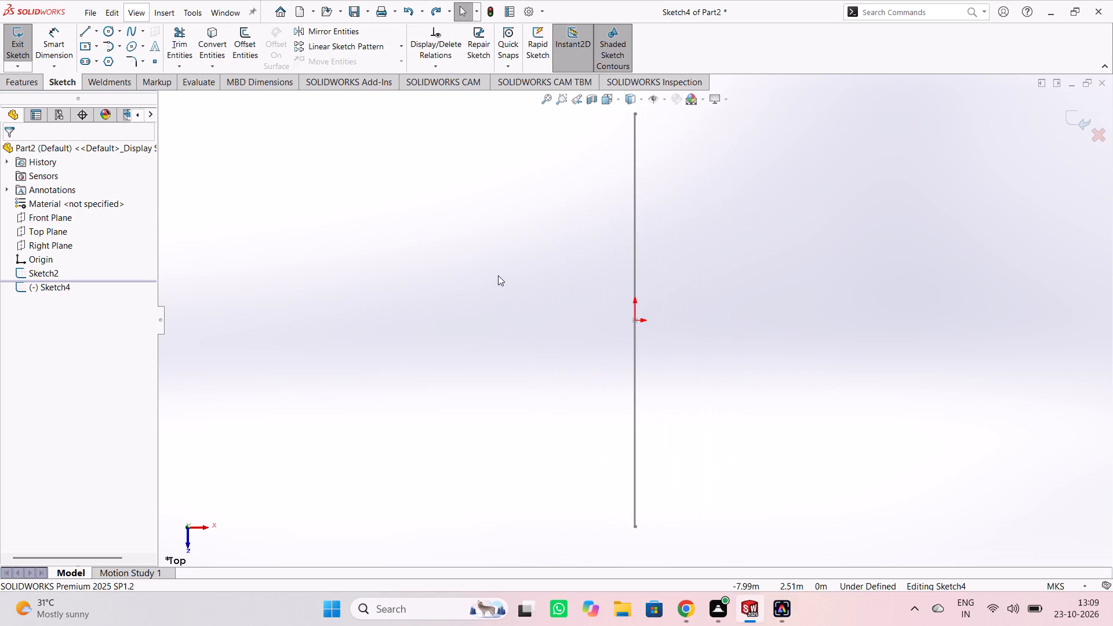
click(80, 30)
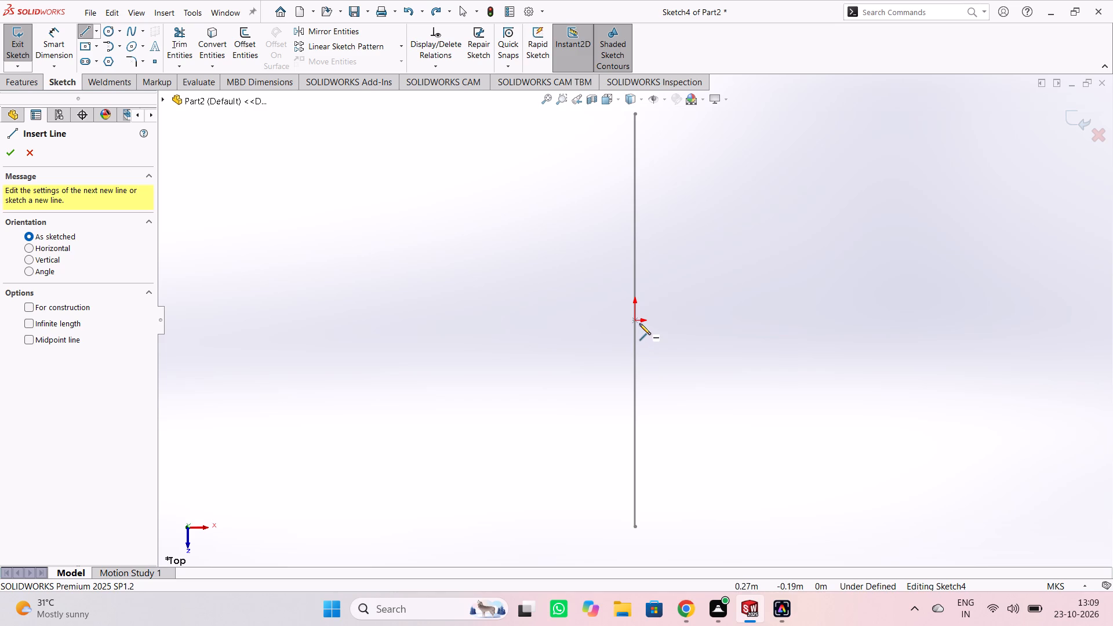
click(857, 318)
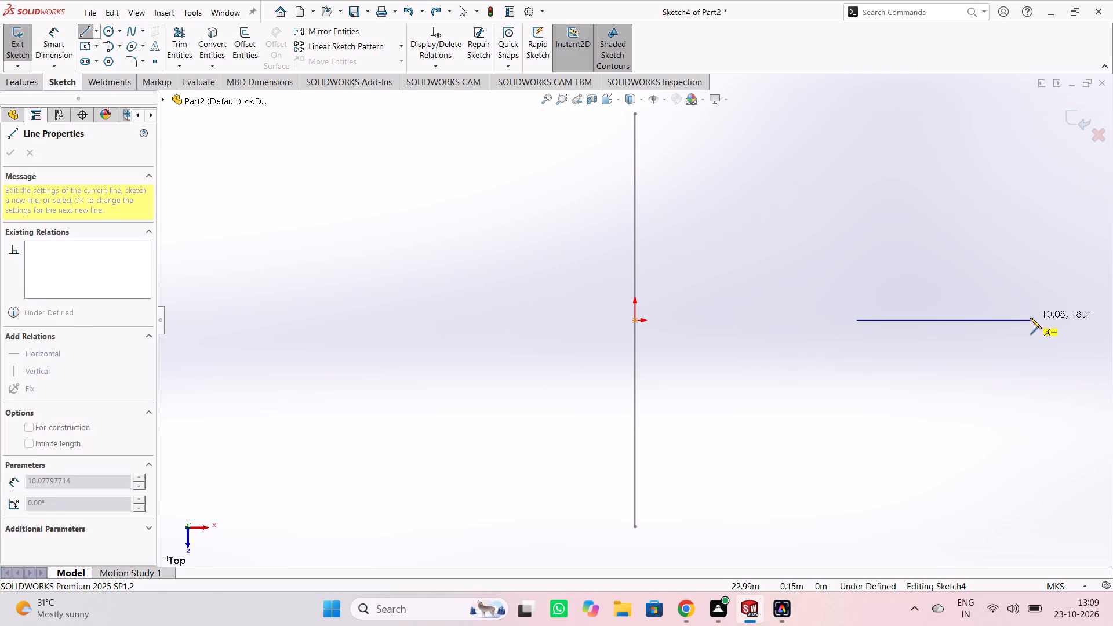
scroll(1023, 318, down, 4)
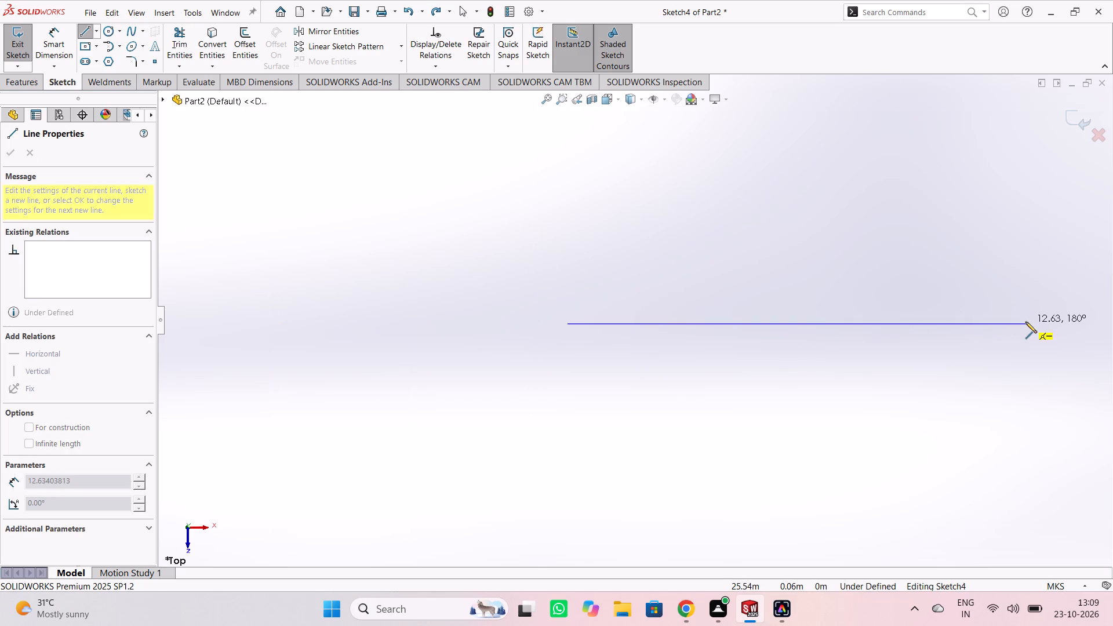
click(1025, 322)
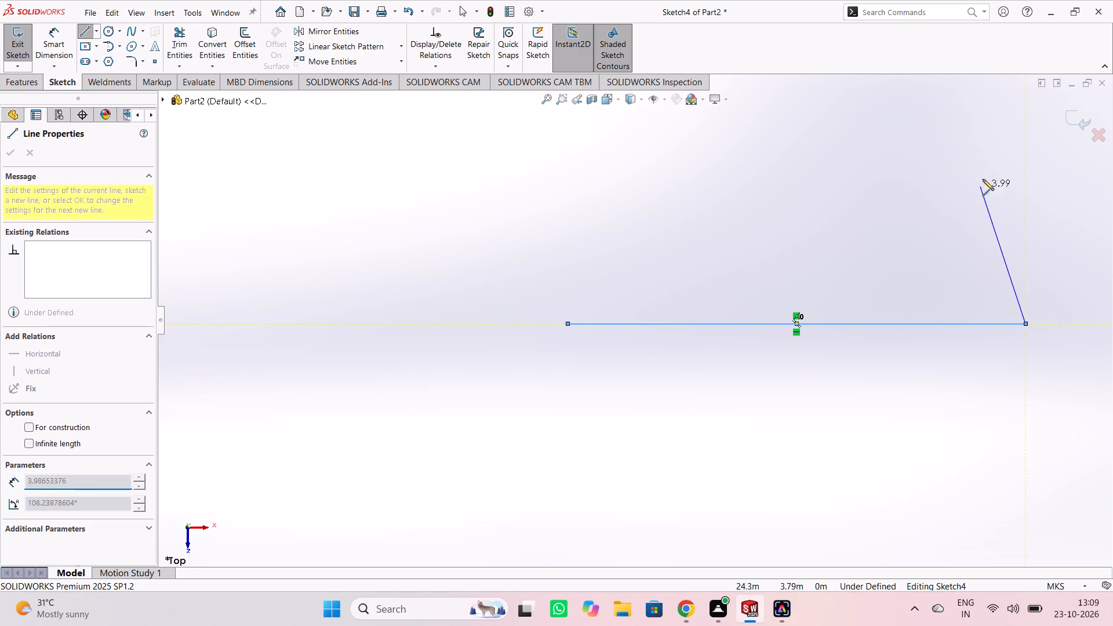
click(1026, 113)
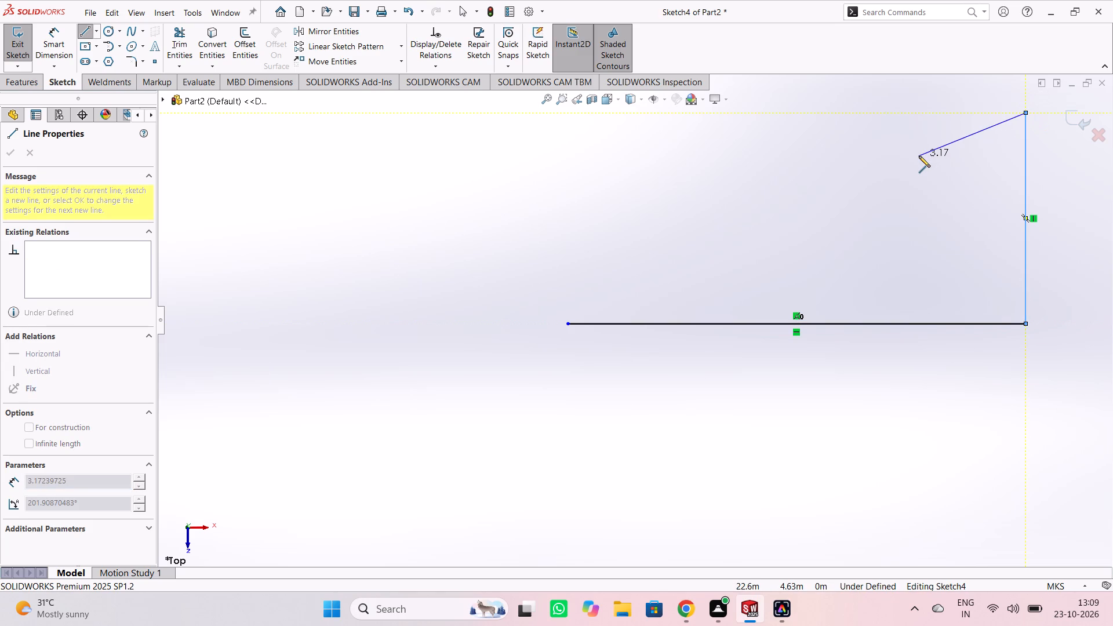
key(Escape)
Dimension the path's horizontal line to 75 m.
scroll(903, 145, down, 2)
scroll(903, 145, up, 2)
right_click(839, 234)
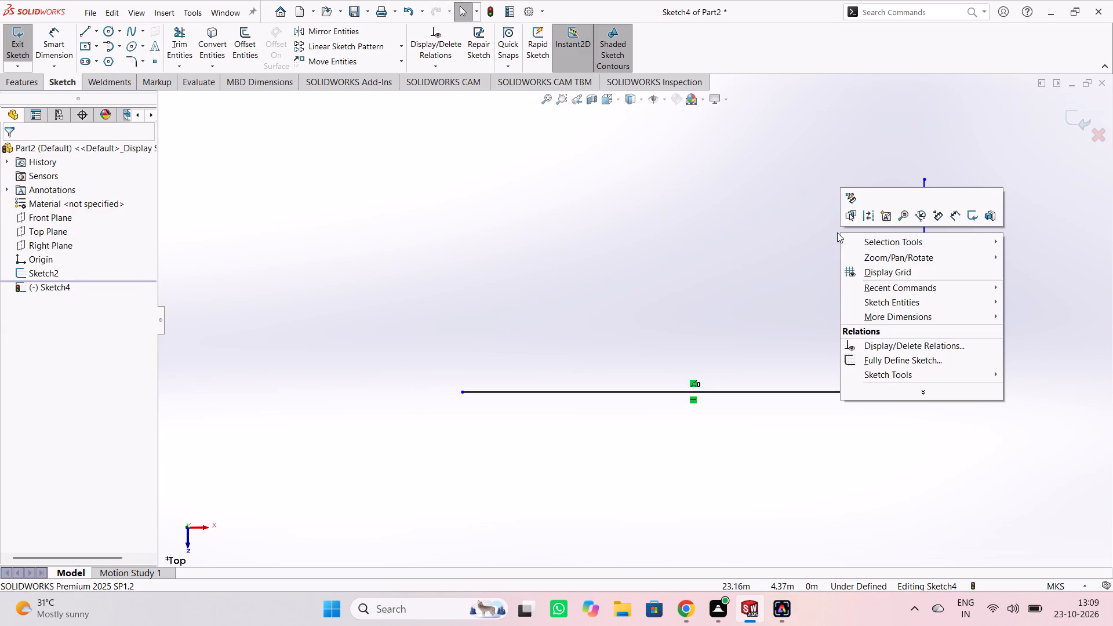
click(950, 213)
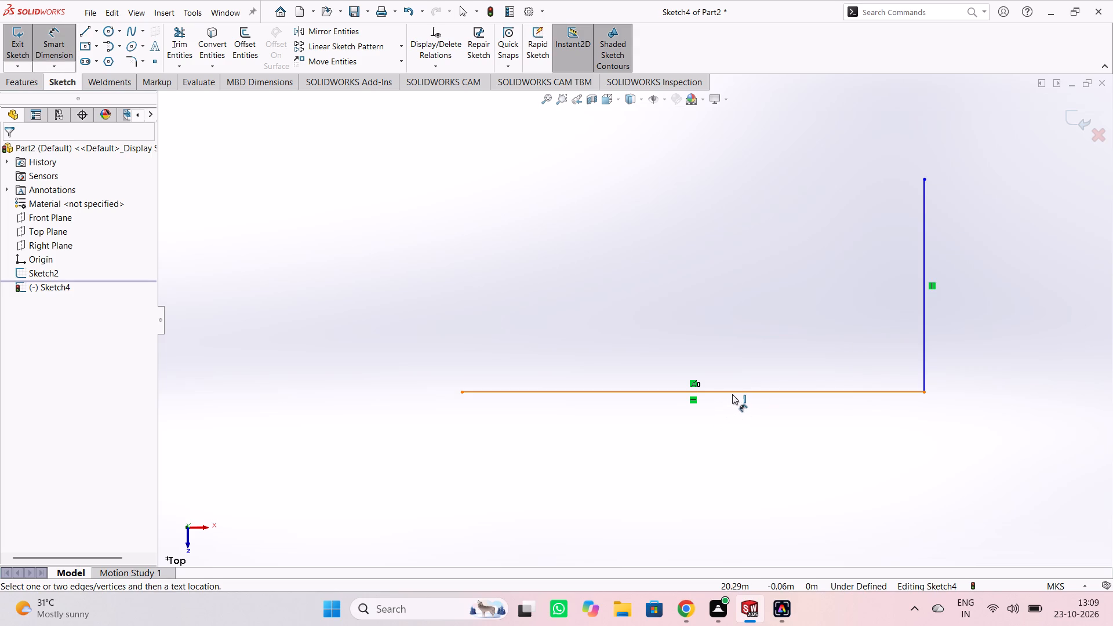
click(732, 394)
click(689, 497)
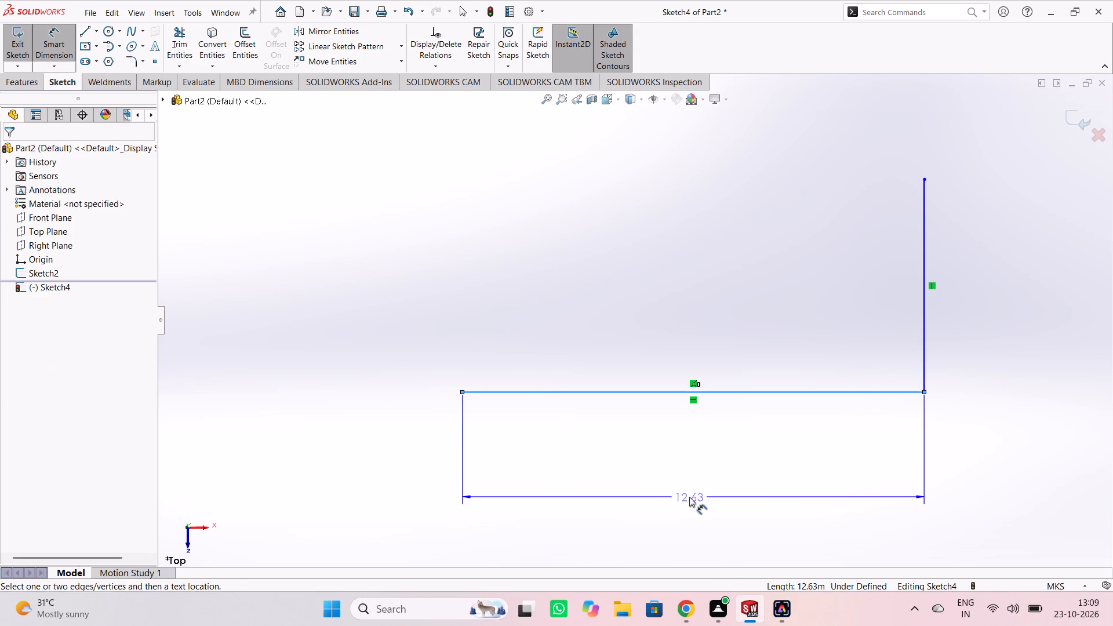
text(75)
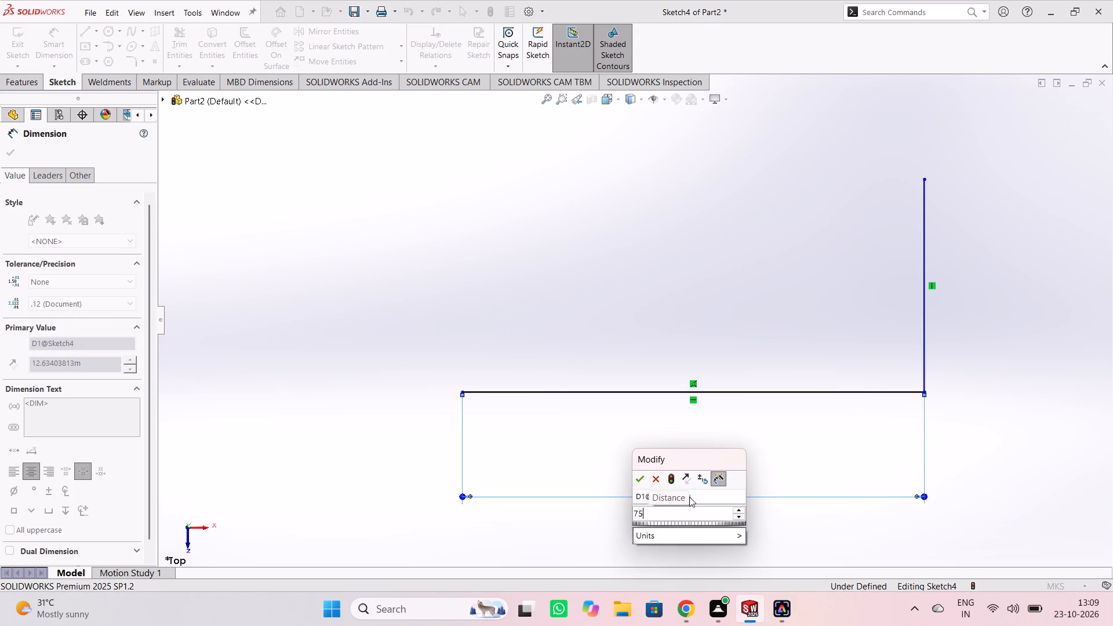
key(Return)
click(776, 471)
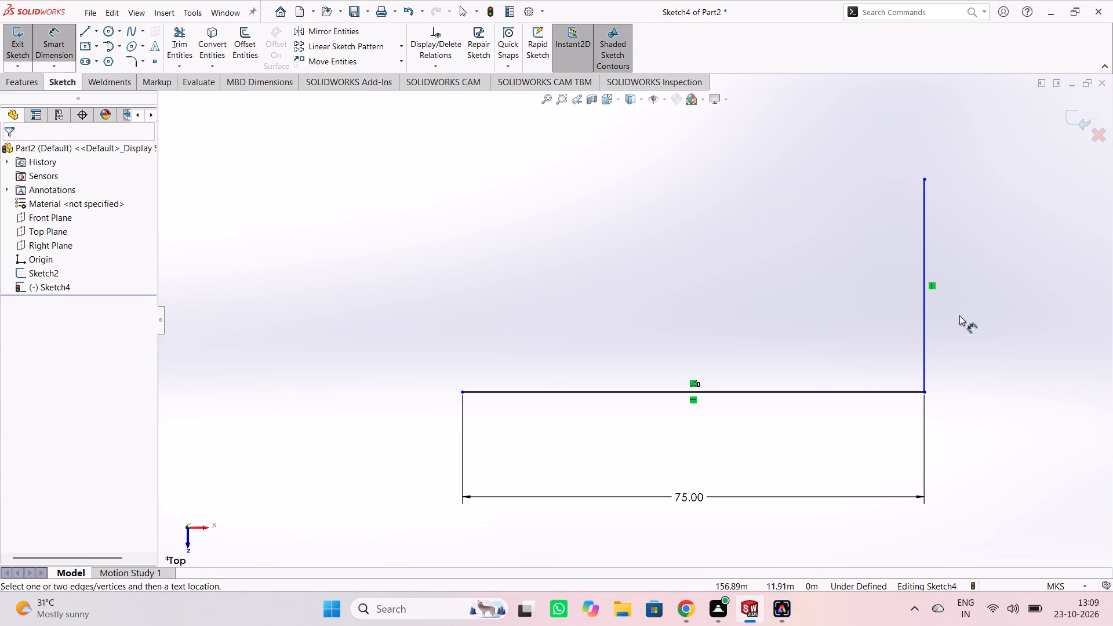
Dimension the path's vertical line to 65 m.
click(926, 326)
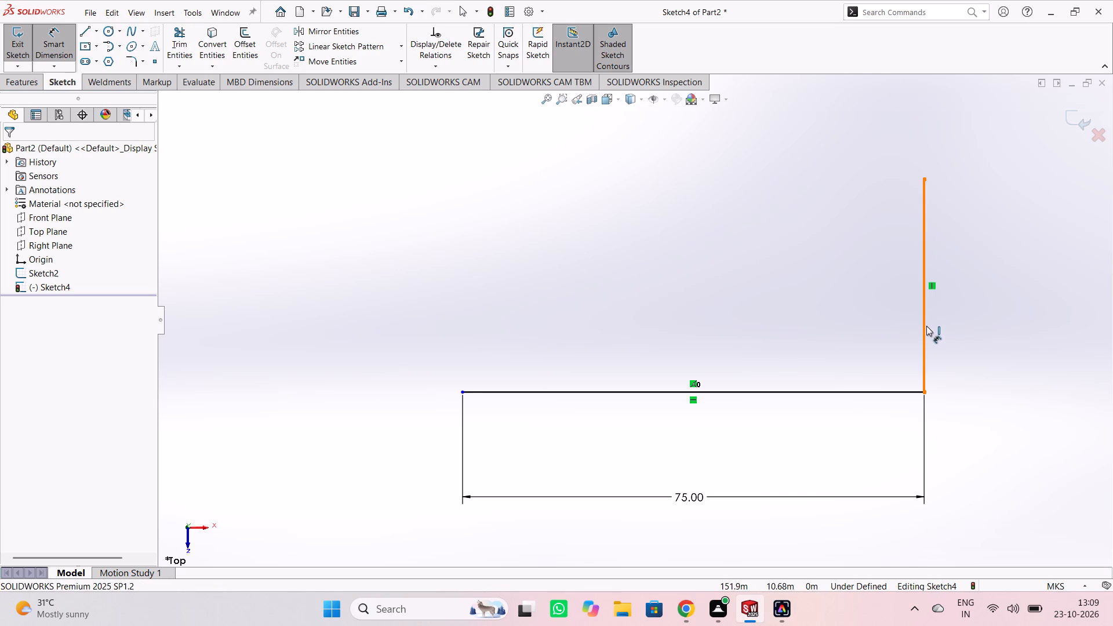
click(1026, 286)
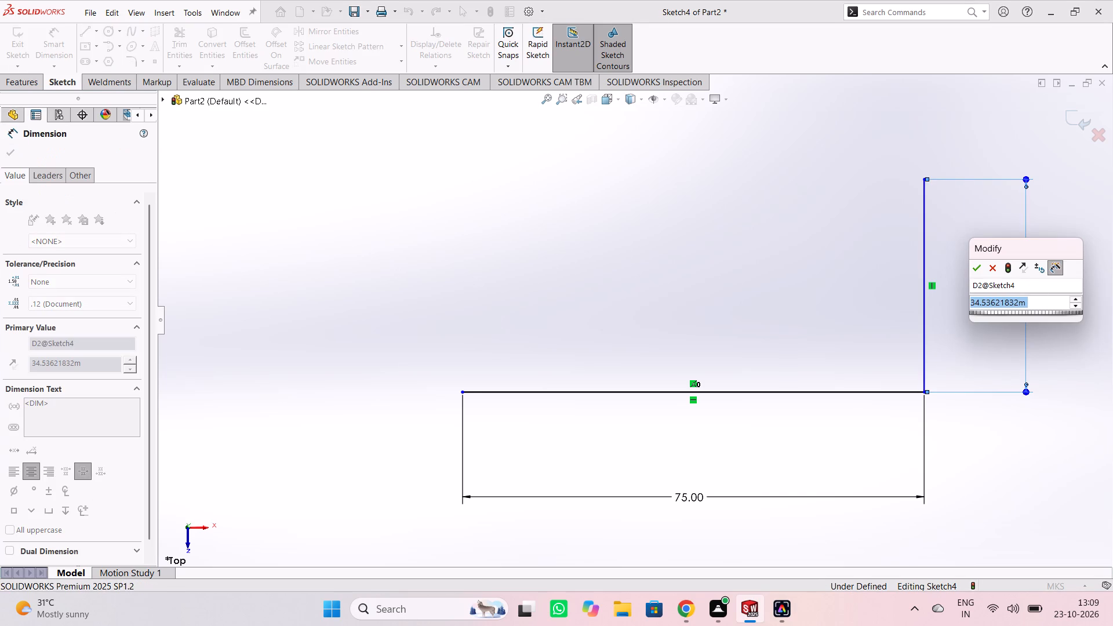
text(65)
key(Return)
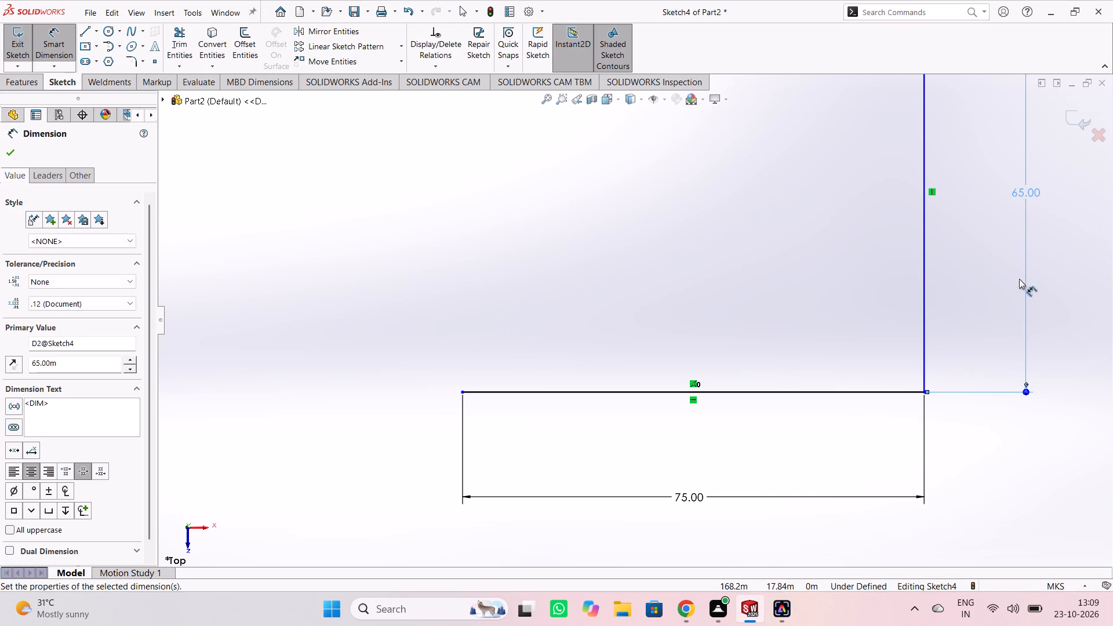
click(1005, 275)
Fillet the corner between the horizontal and vertical path lines with a 60 m radius and exit the sketch.
scroll(998, 274, down, 2)
scroll(996, 268, up, 5)
scroll(799, 305, up, 2)
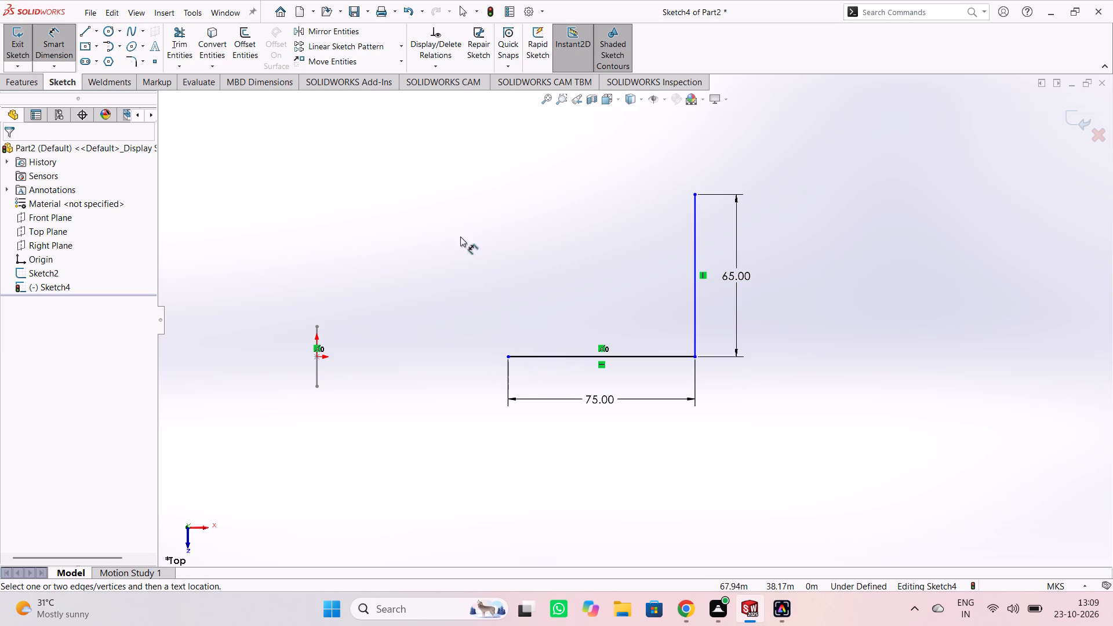
click(132, 57)
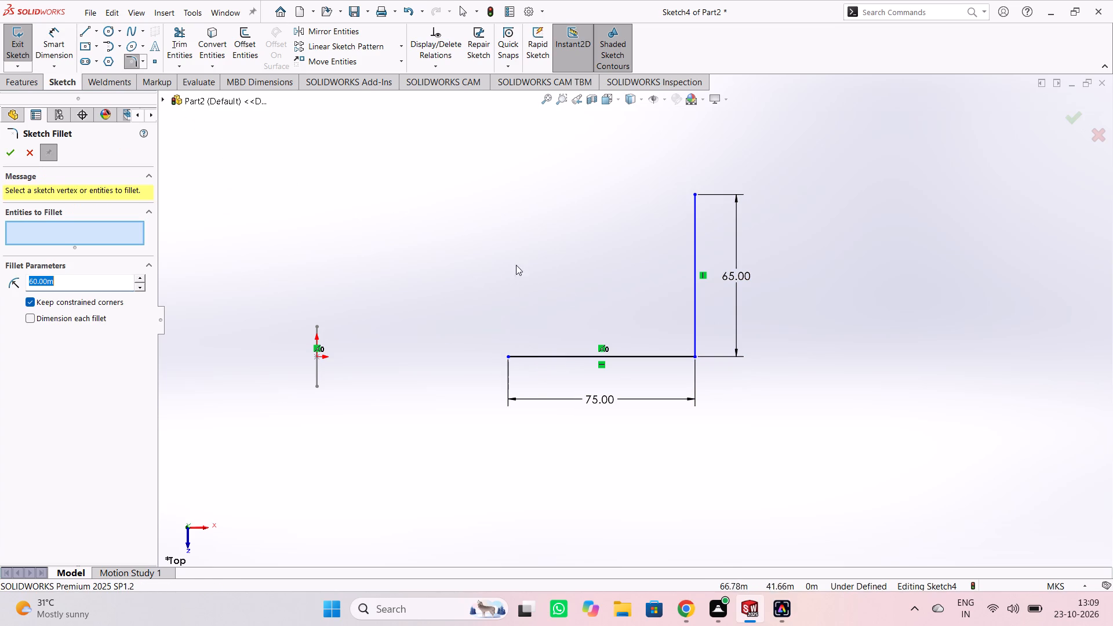
click(653, 358)
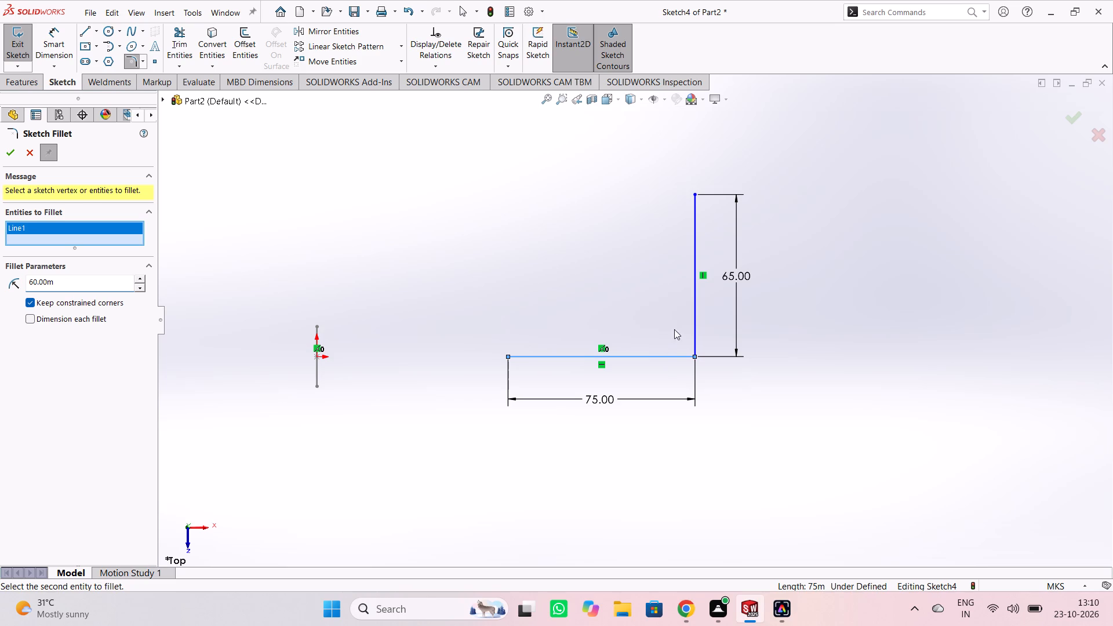
click(694, 316)
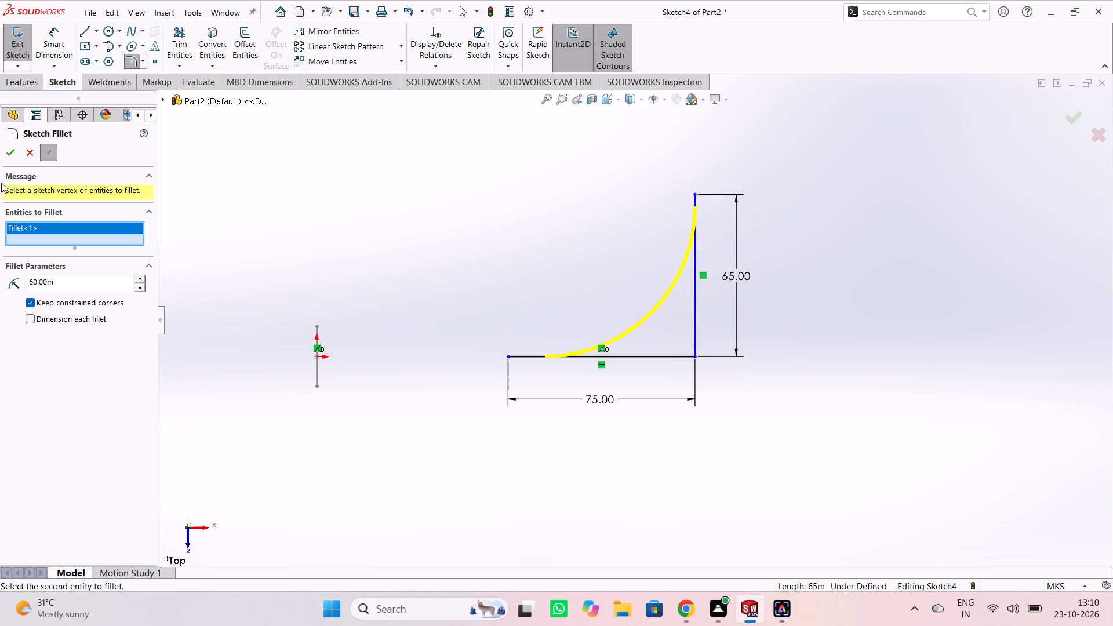
click(14, 152)
click(319, 182)
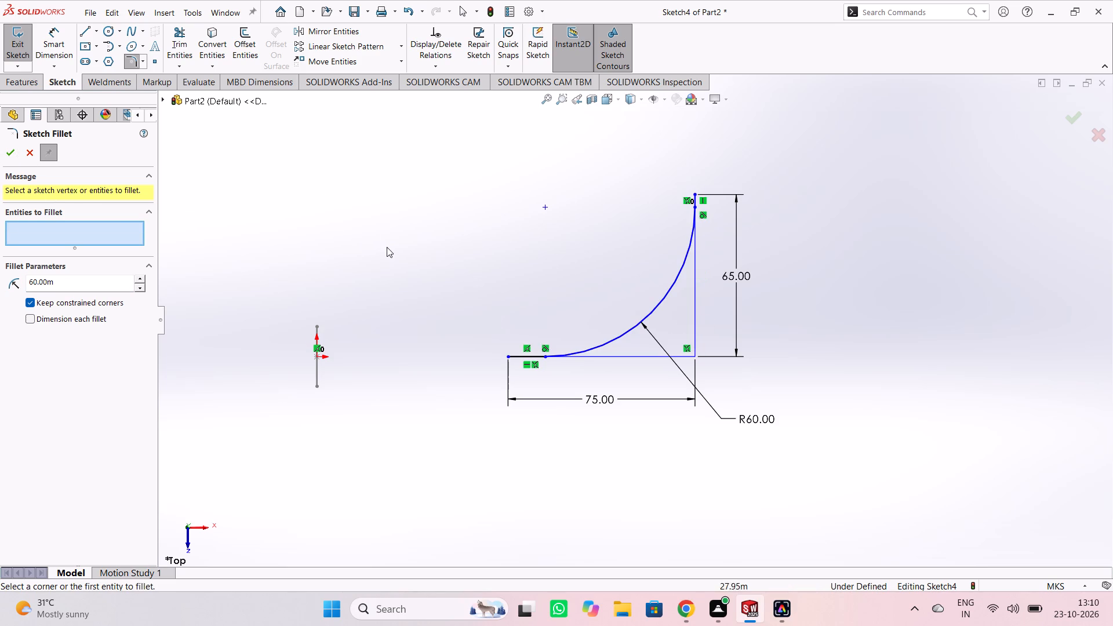
click(21, 83)
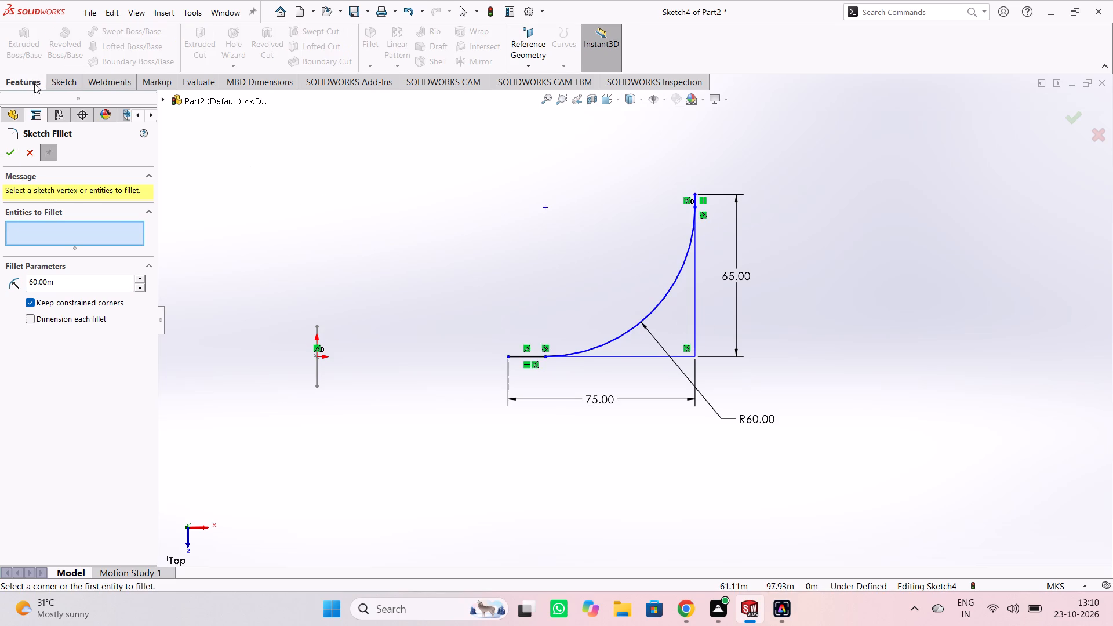
click(54, 83)
click(3, 148)
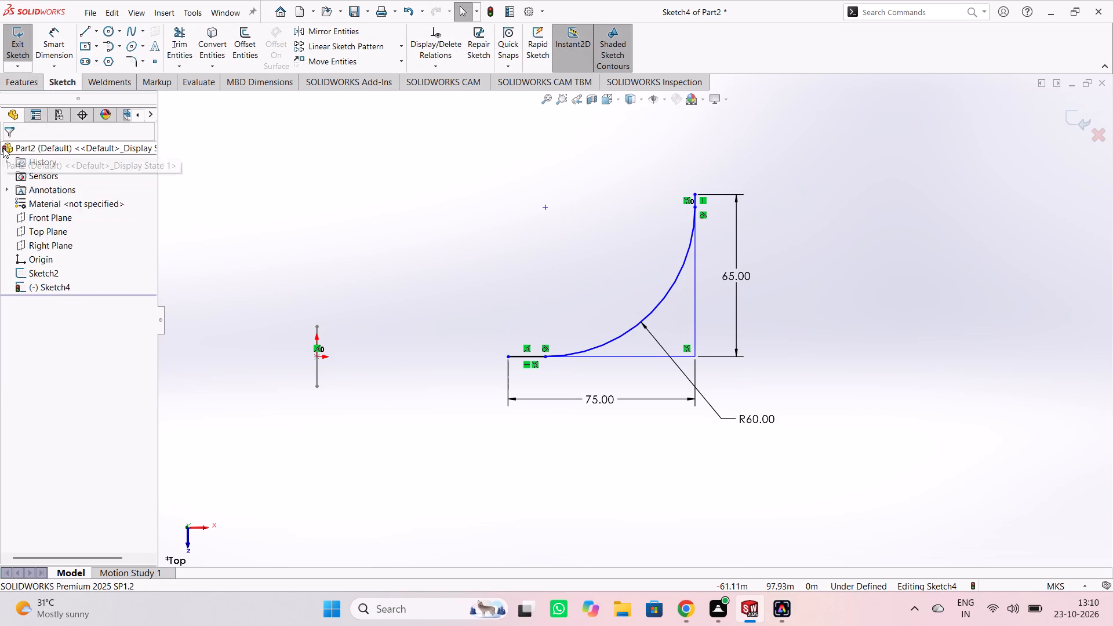
click(21, 50)
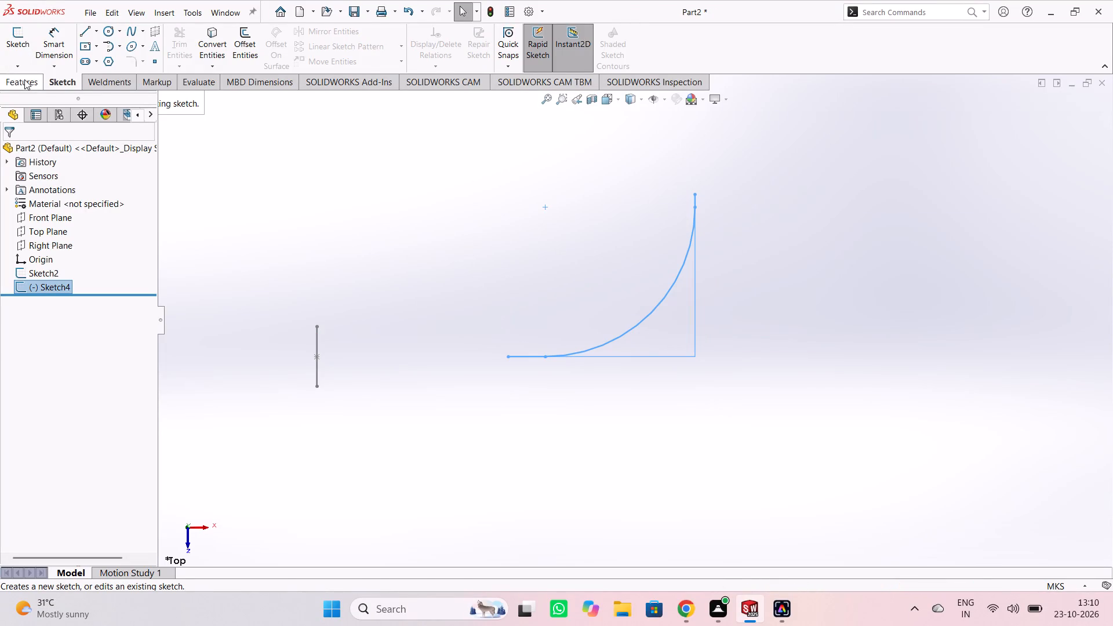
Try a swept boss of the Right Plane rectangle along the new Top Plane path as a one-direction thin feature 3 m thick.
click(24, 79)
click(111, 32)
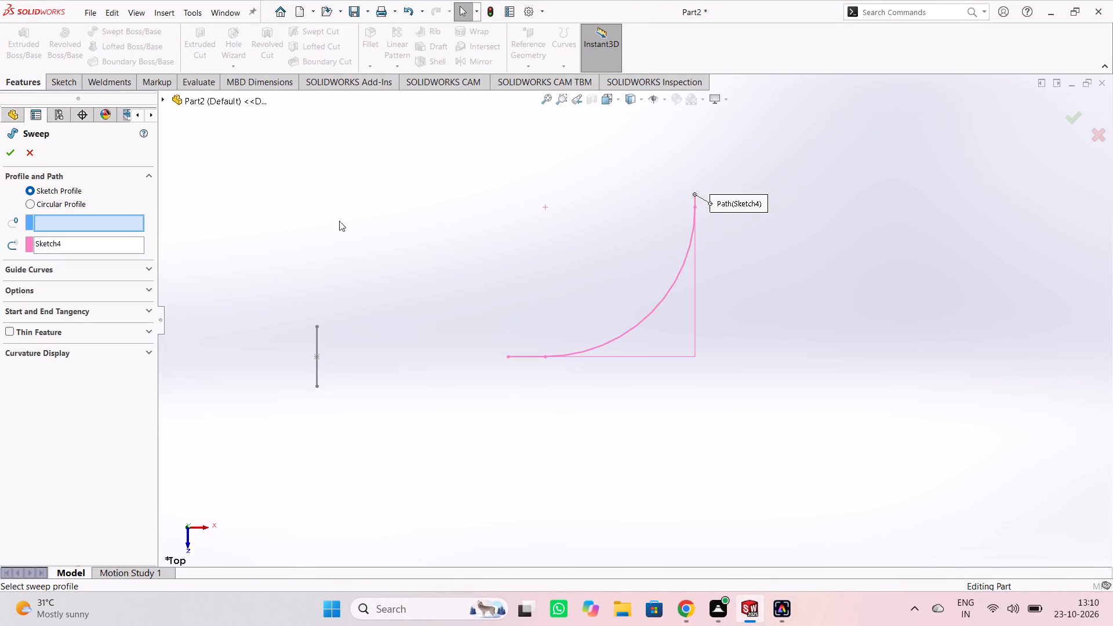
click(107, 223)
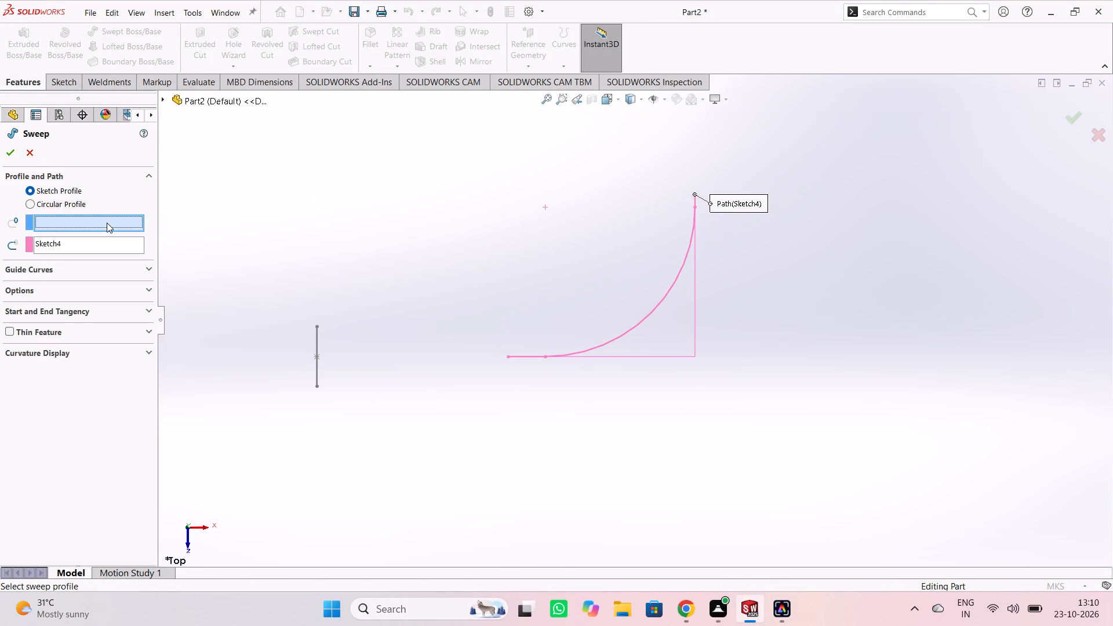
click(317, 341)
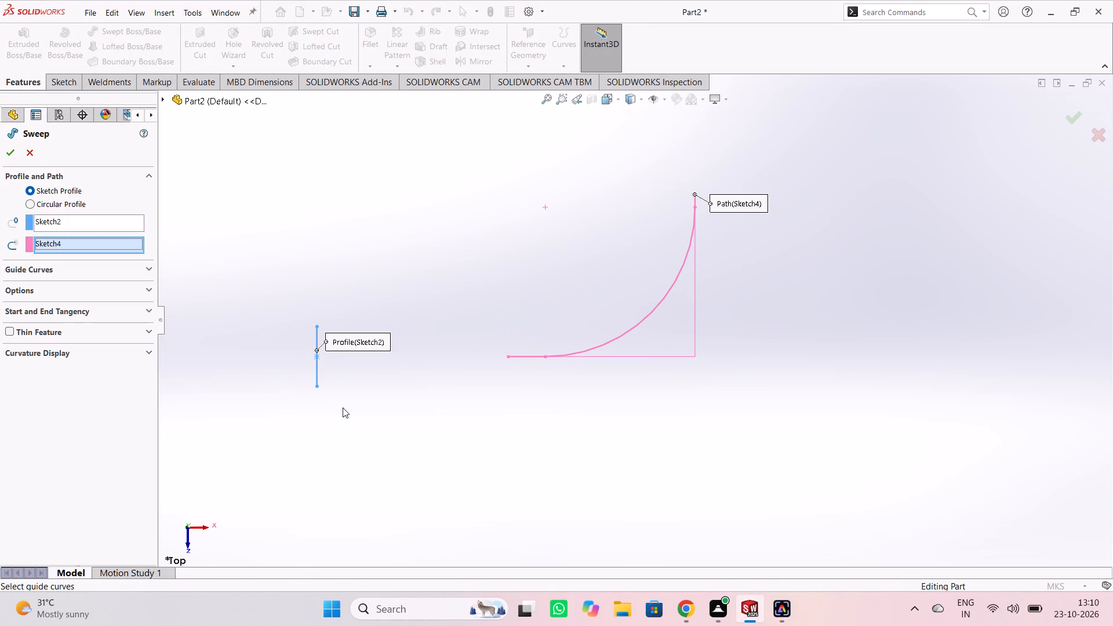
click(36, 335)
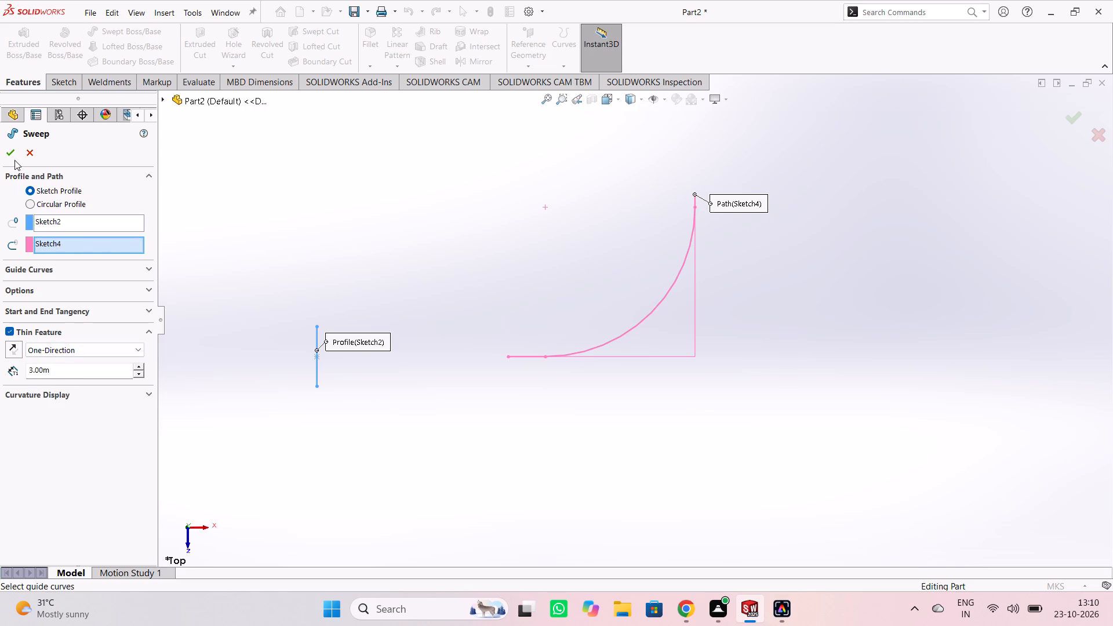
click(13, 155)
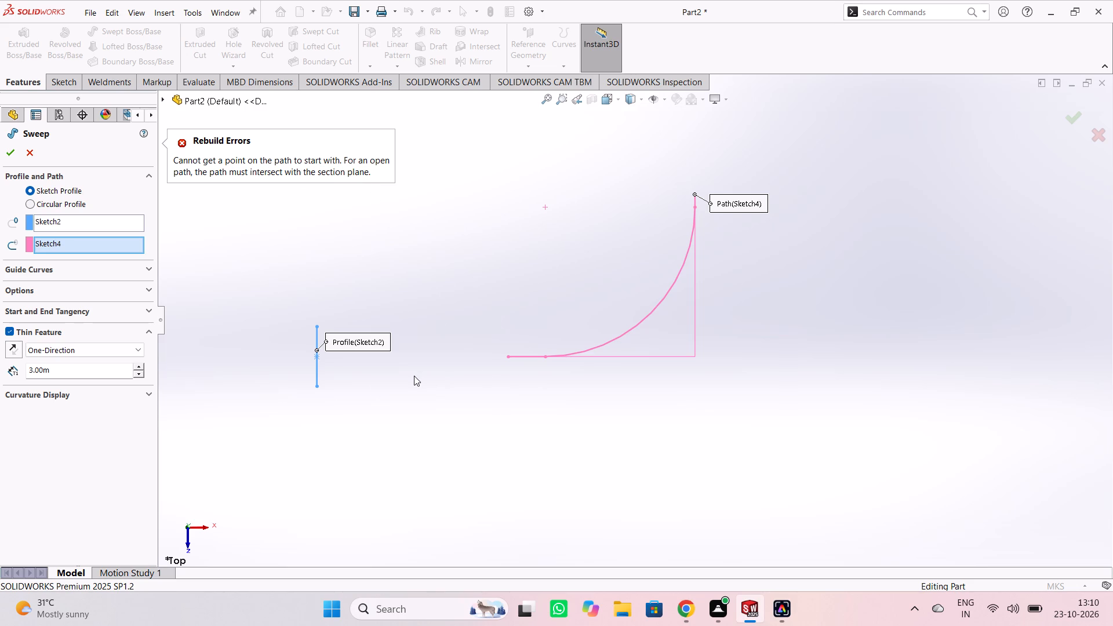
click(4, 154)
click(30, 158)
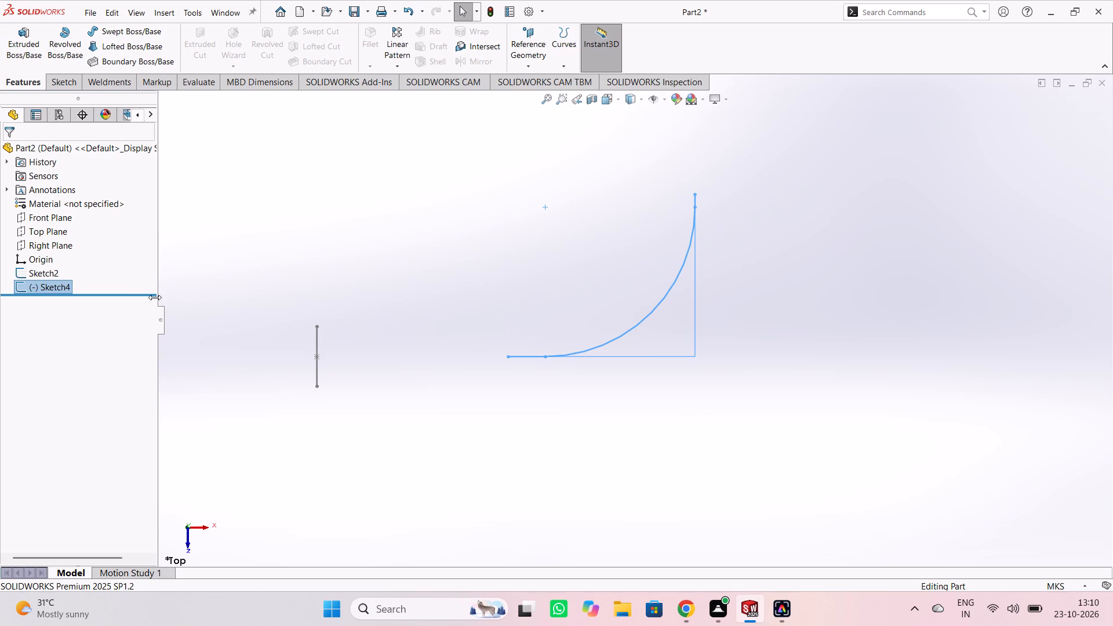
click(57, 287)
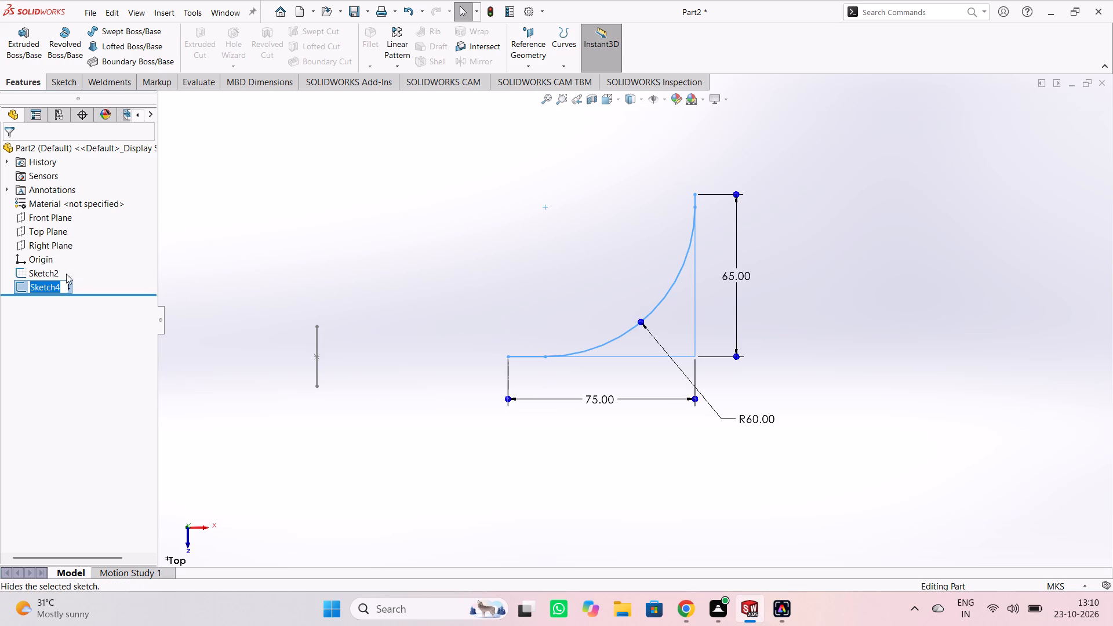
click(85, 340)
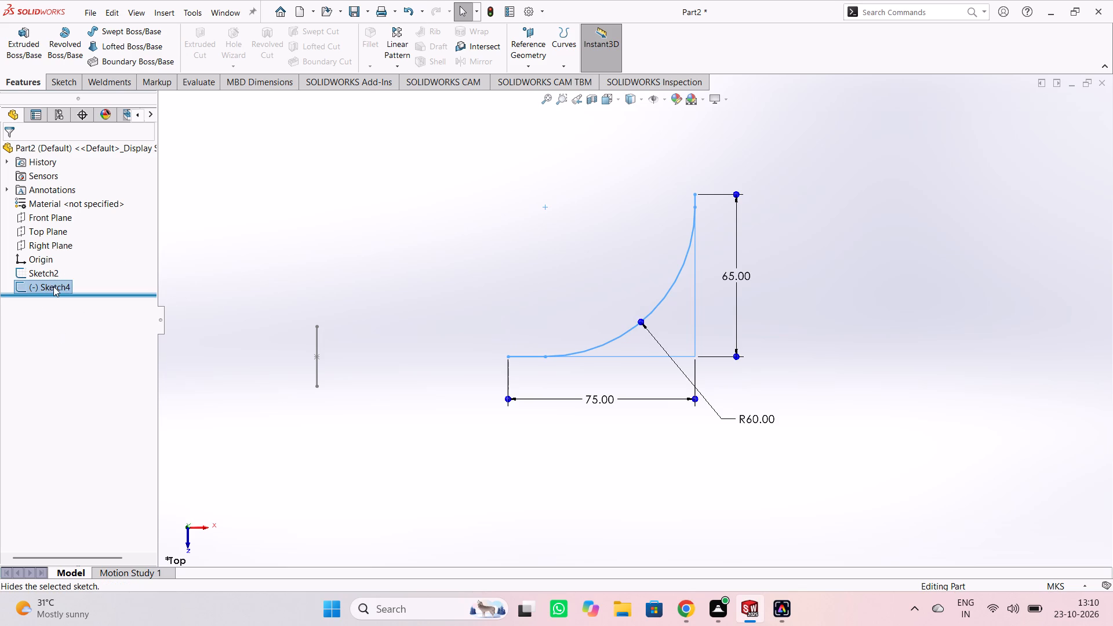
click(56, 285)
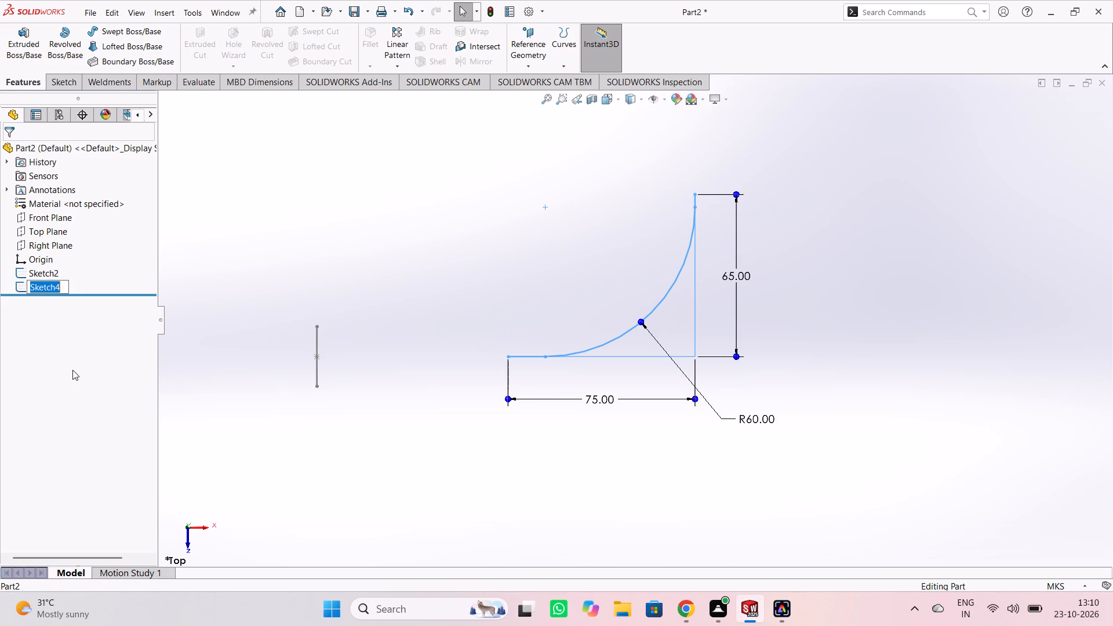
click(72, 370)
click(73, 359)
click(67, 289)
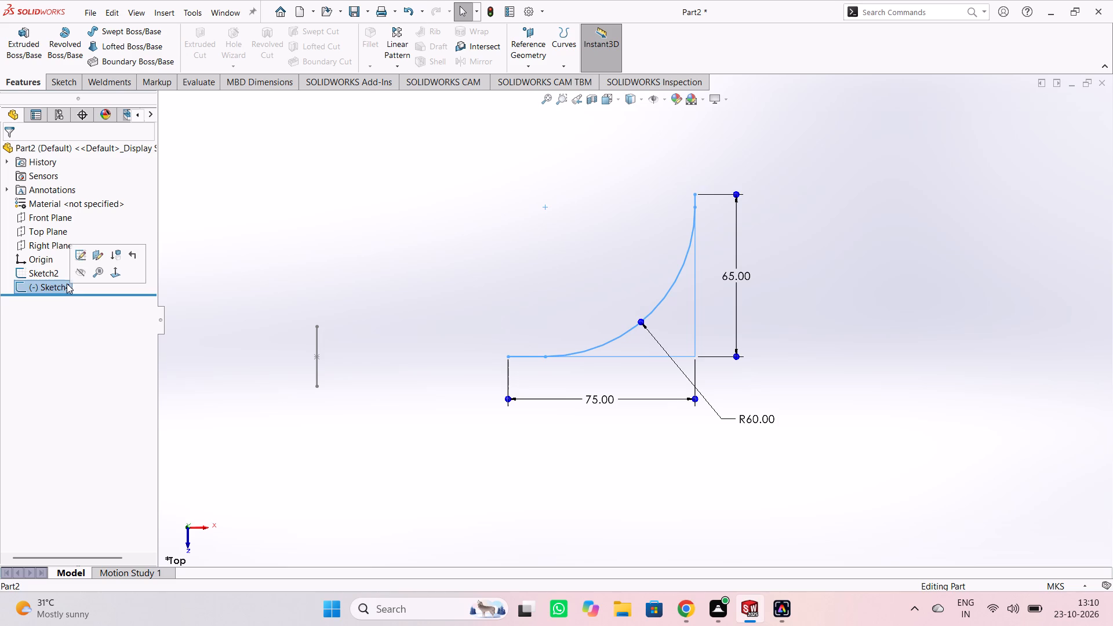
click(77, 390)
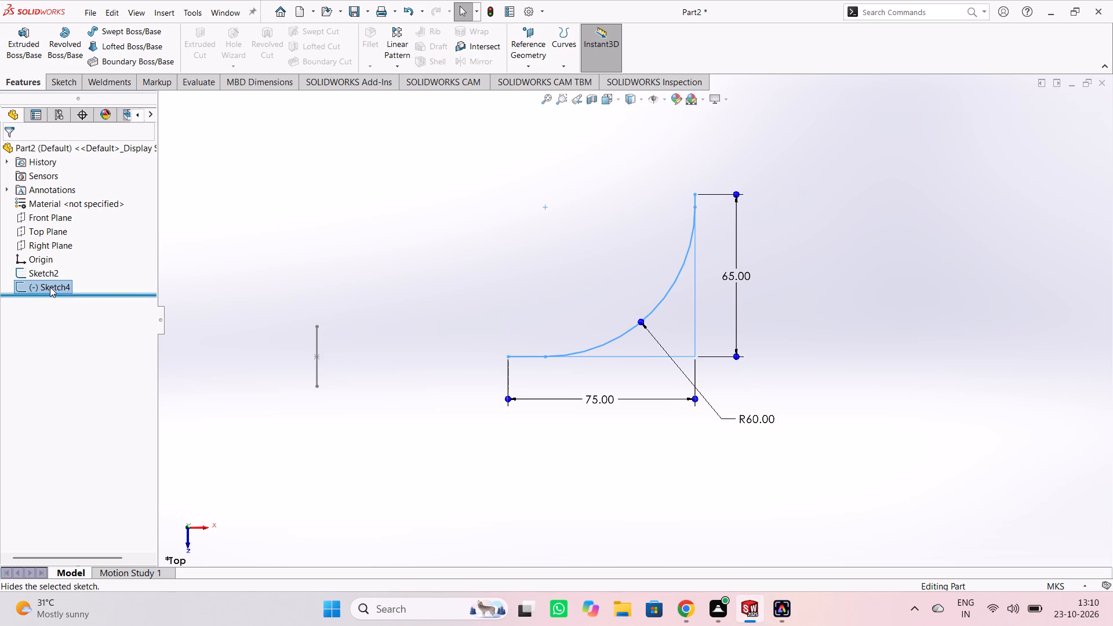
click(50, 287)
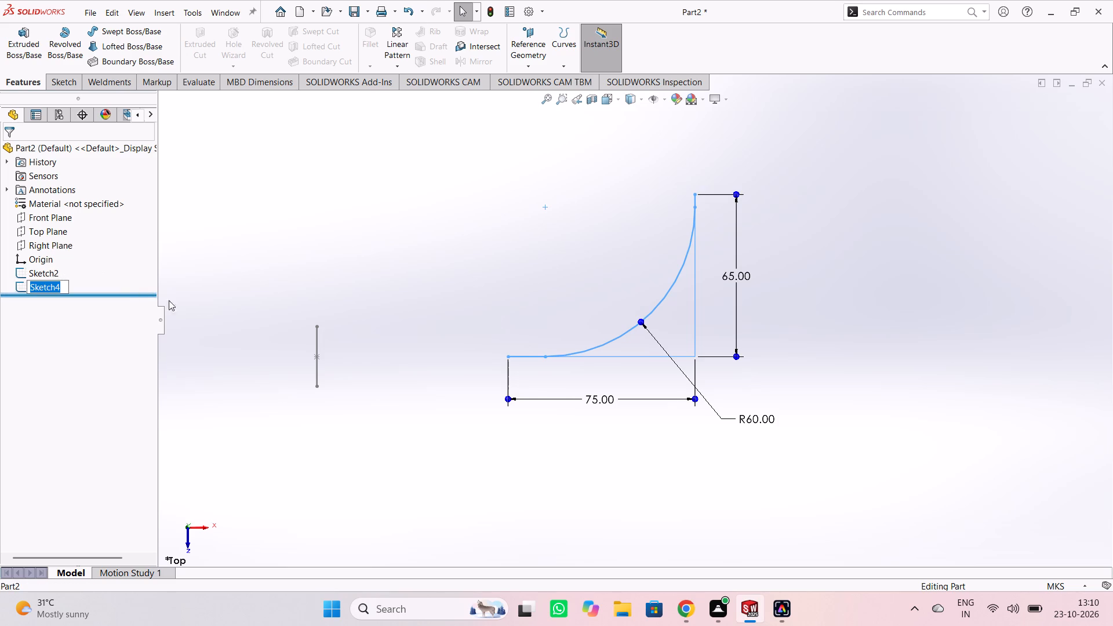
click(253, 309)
Reopen the Top Plane path sketch and draw a horizontal line about 76.6 m long from the origin to the path's open end.
click(61, 290)
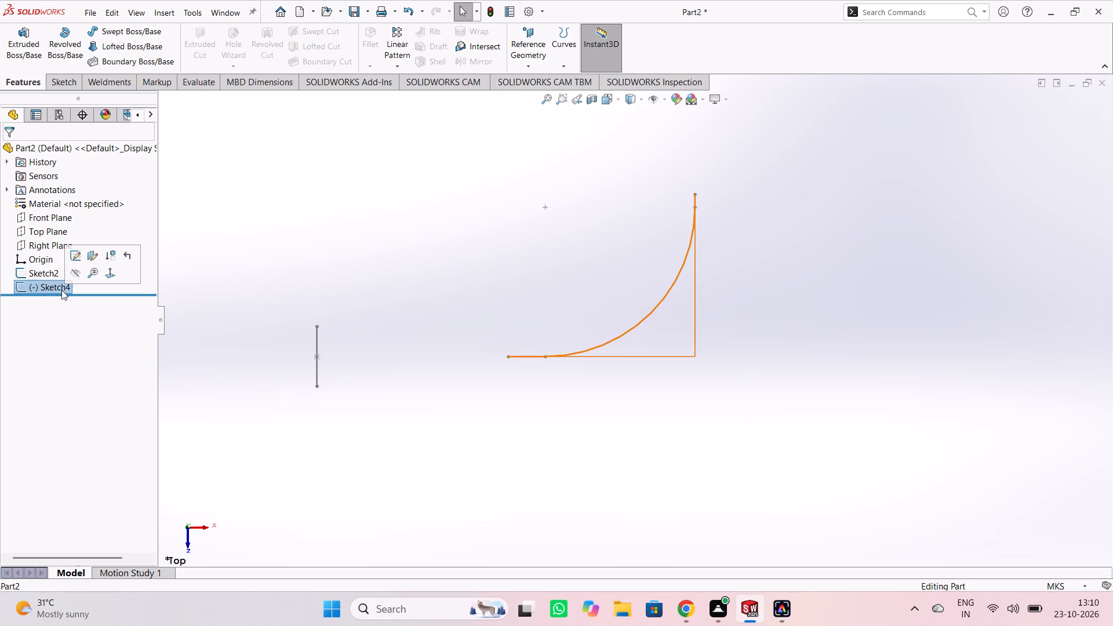
click(71, 259)
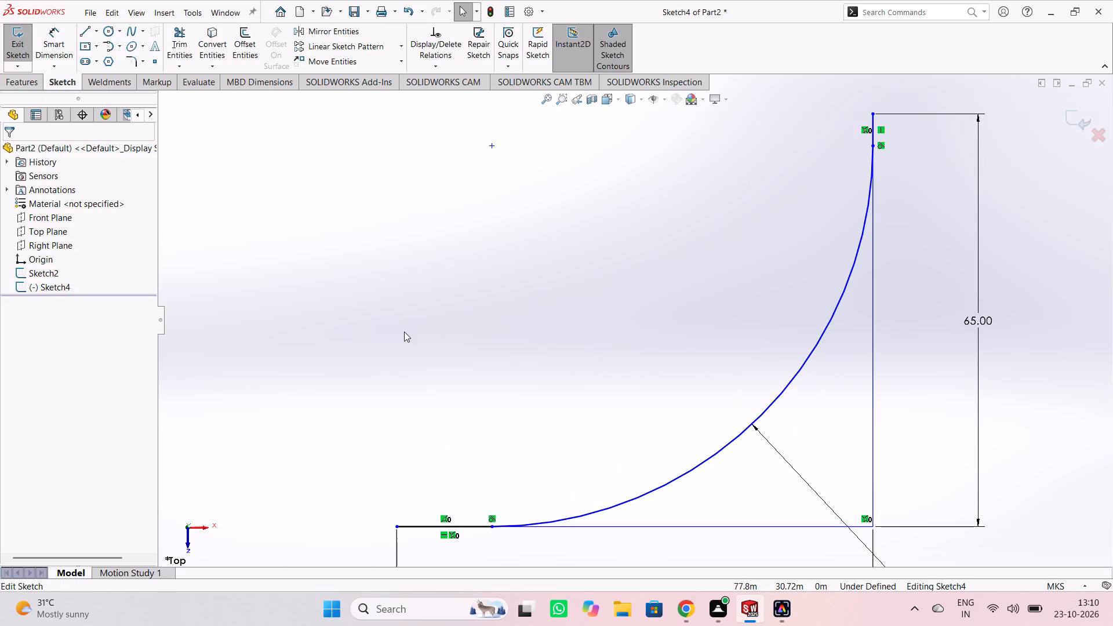
click(404, 332)
scroll(417, 332, down, 2)
scroll(418, 332, up, 7)
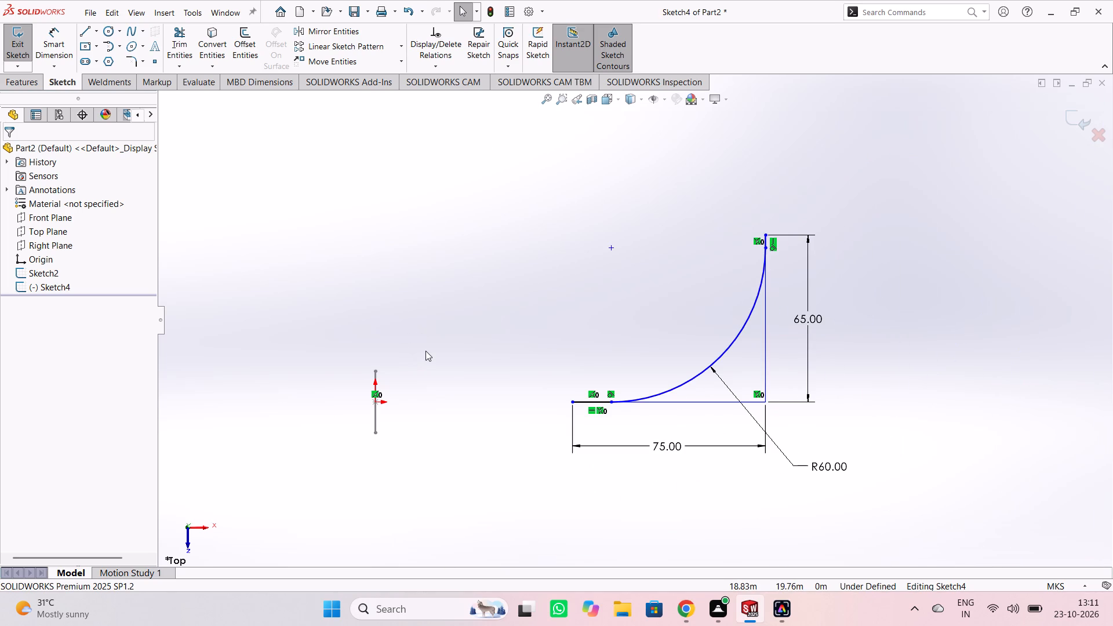
click(85, 28)
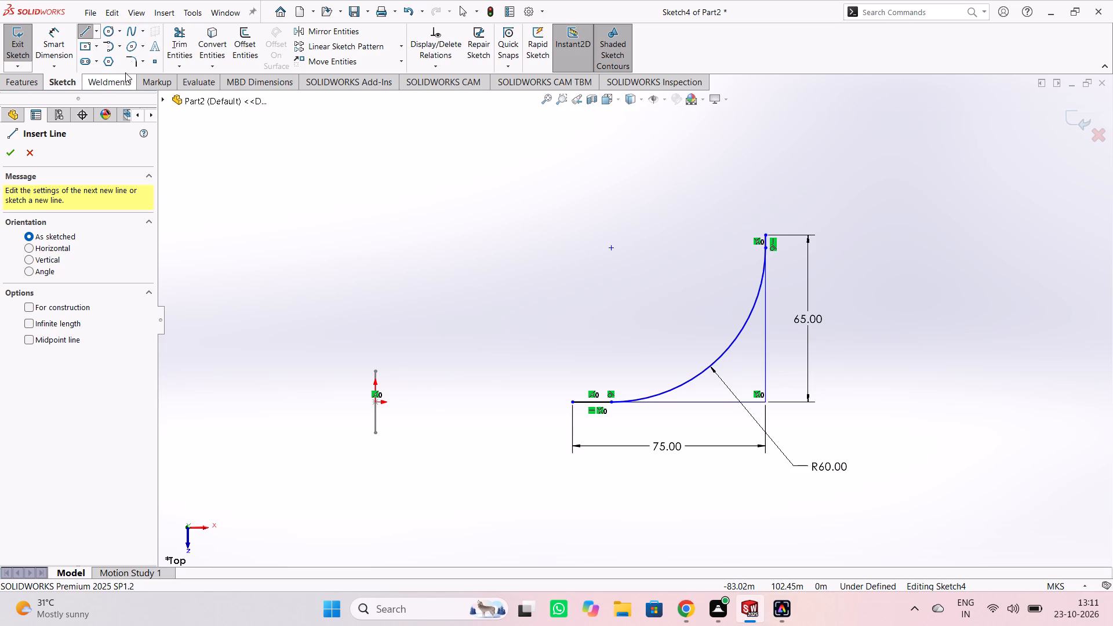
click(375, 402)
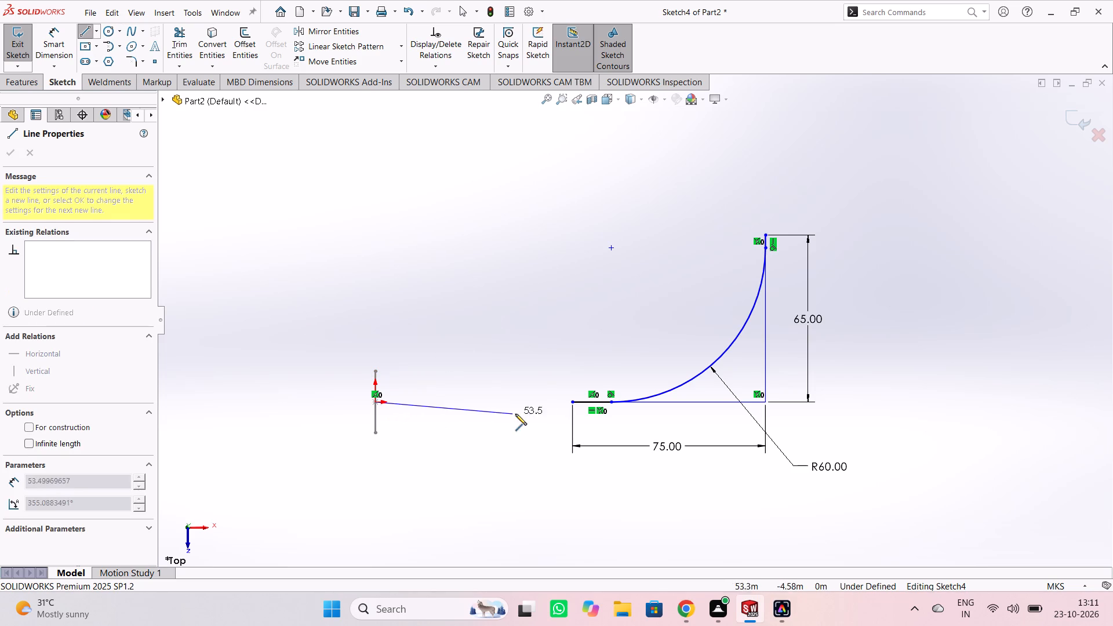
click(572, 402)
click(479, 457)
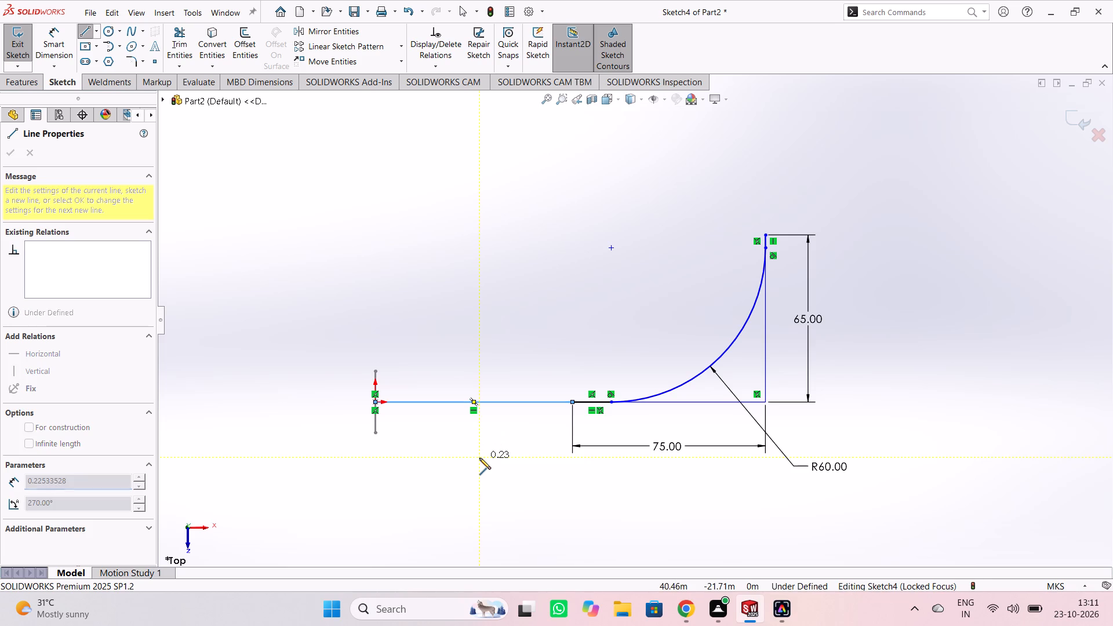
key(Escape)
click(448, 398)
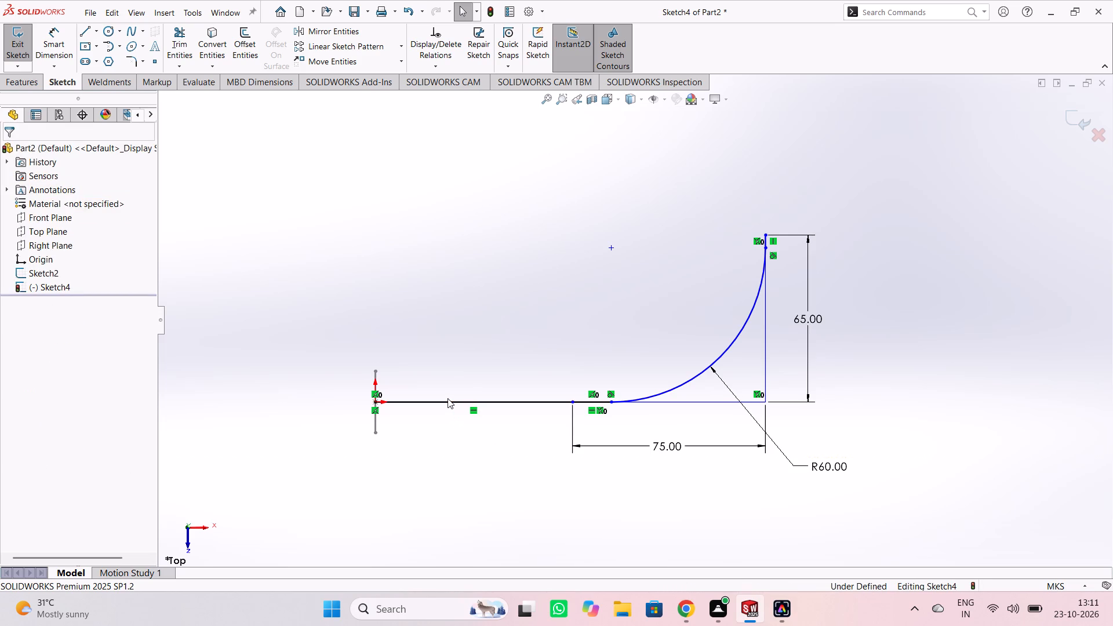
Convert the new line between the origin and the path's start into construction geometry.
click(446, 401)
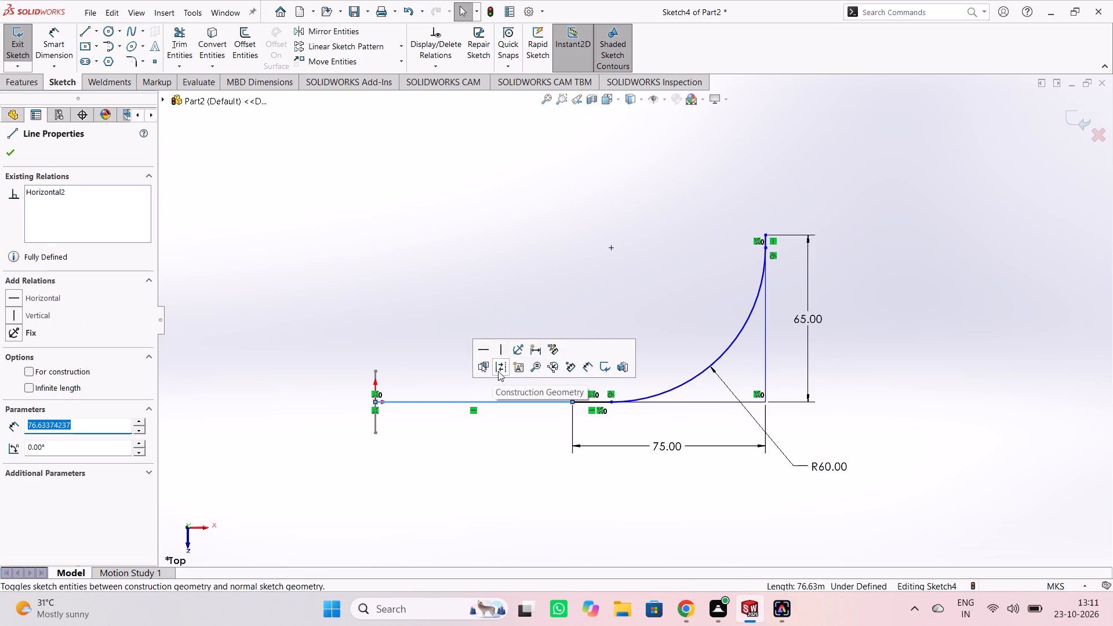
click(498, 371)
click(505, 365)
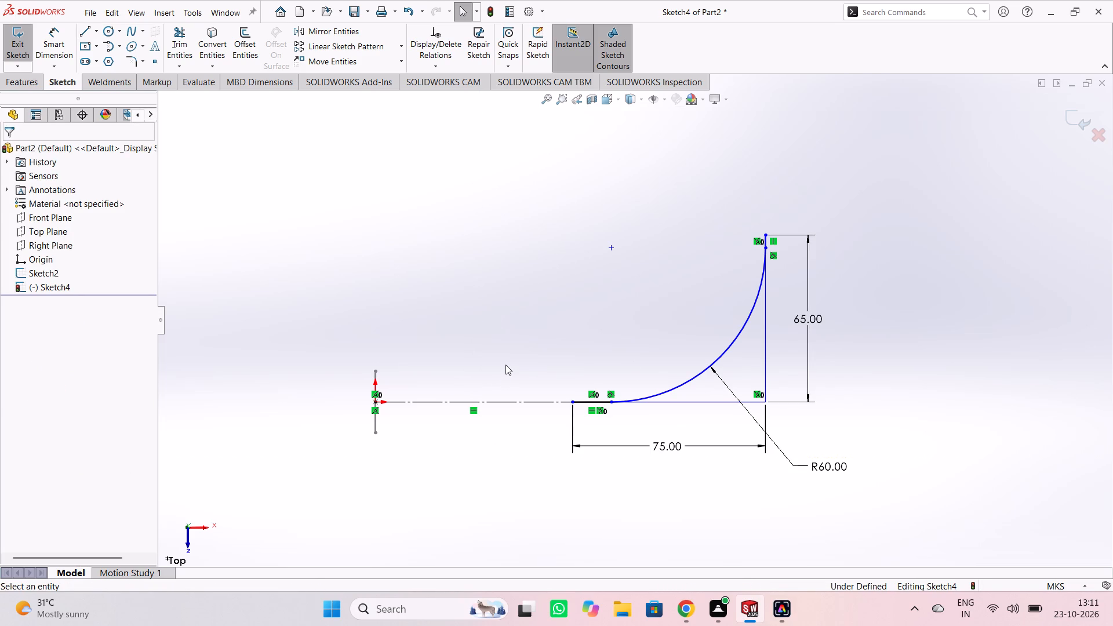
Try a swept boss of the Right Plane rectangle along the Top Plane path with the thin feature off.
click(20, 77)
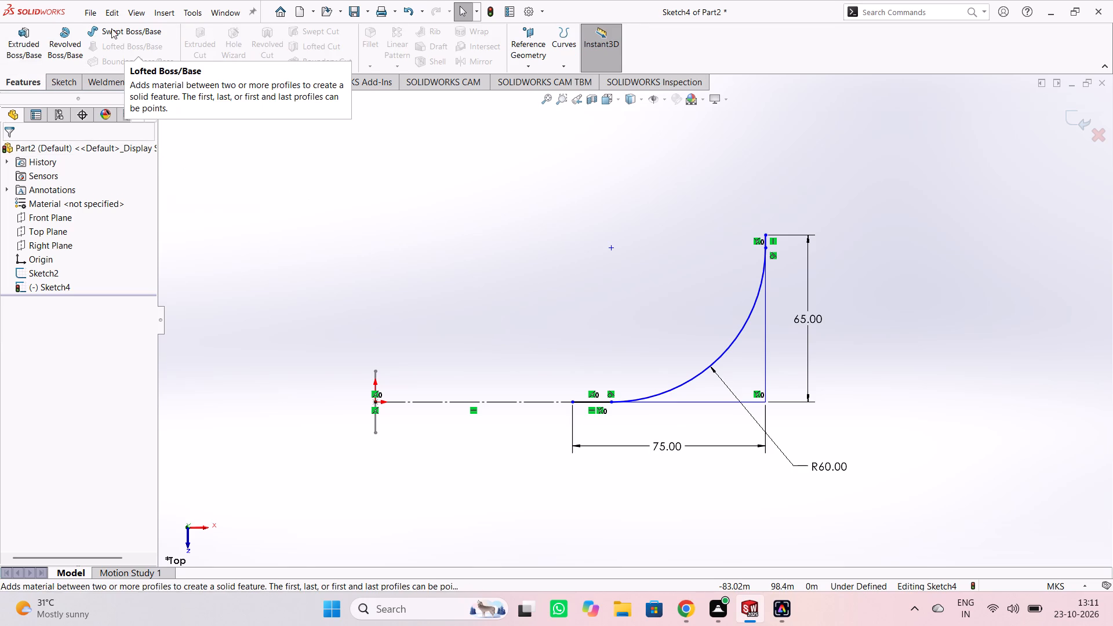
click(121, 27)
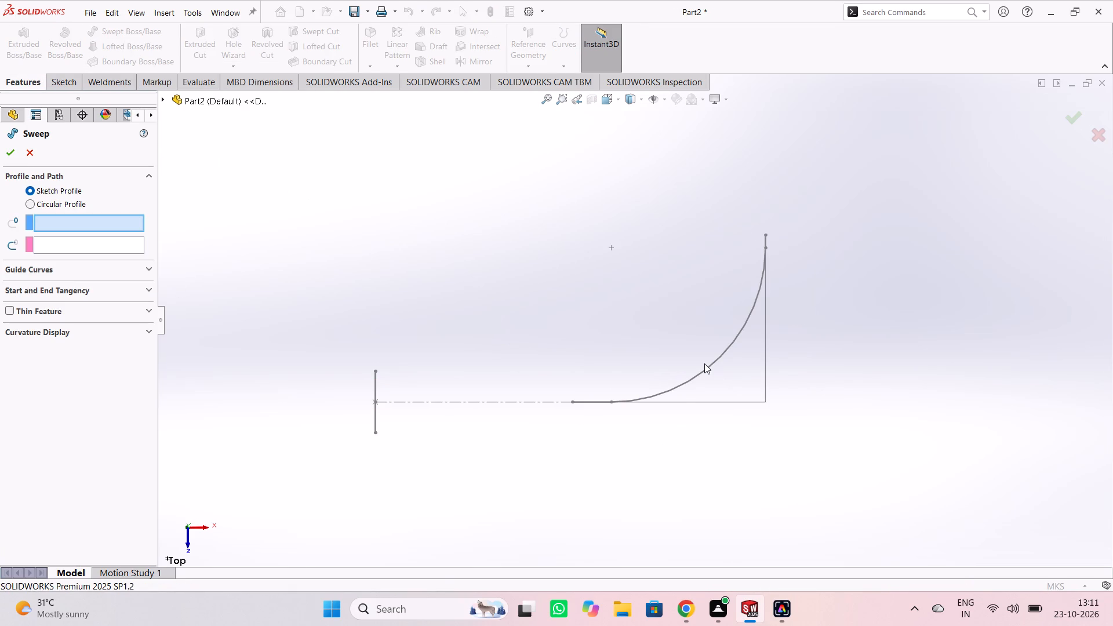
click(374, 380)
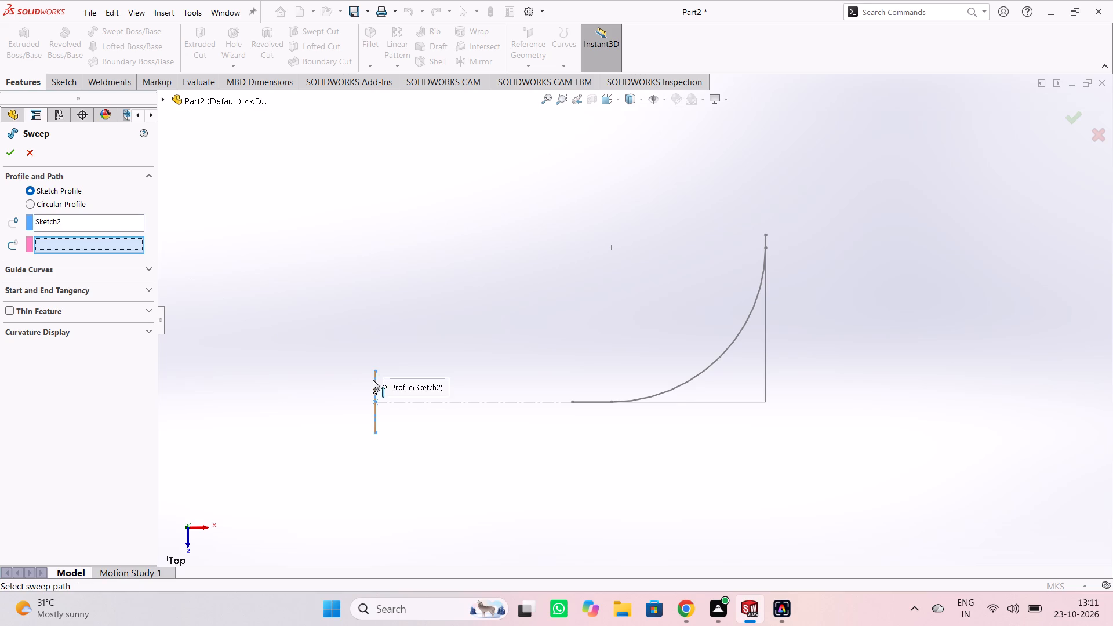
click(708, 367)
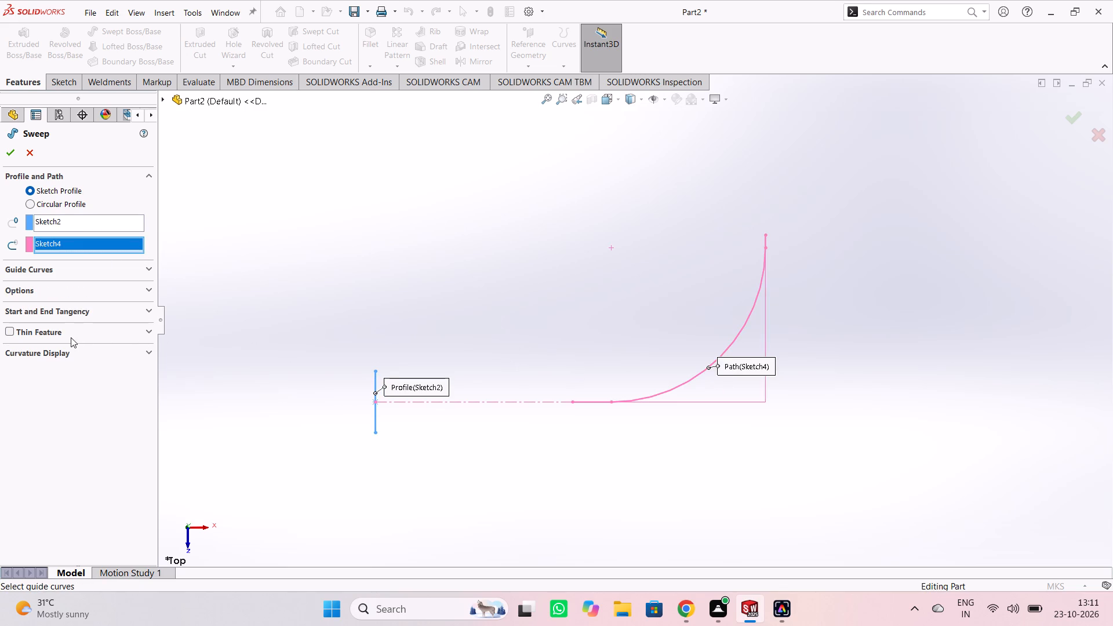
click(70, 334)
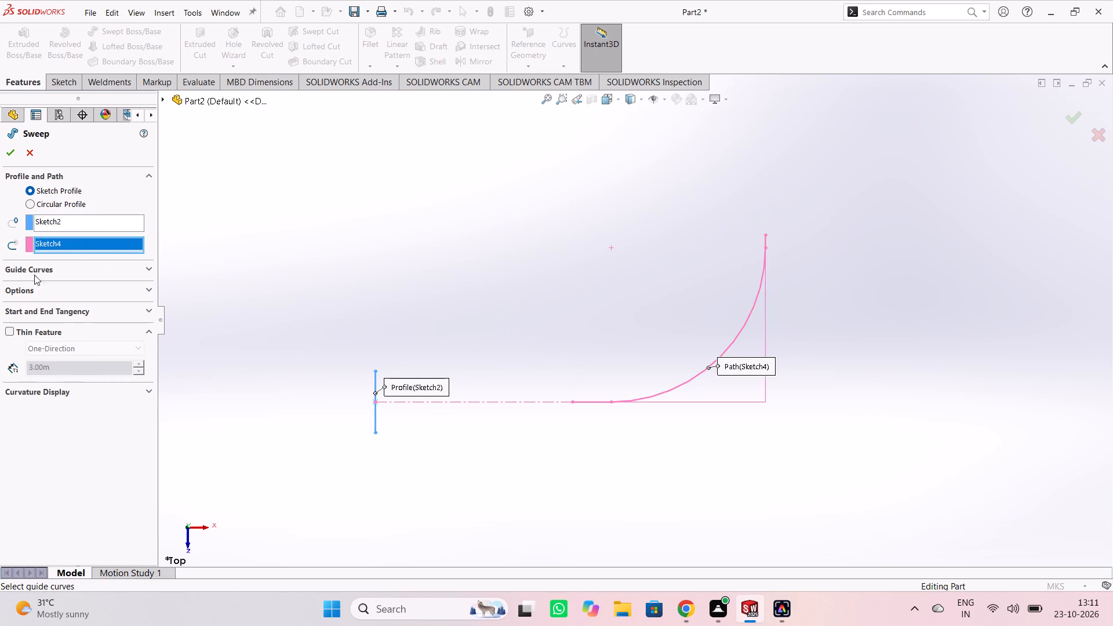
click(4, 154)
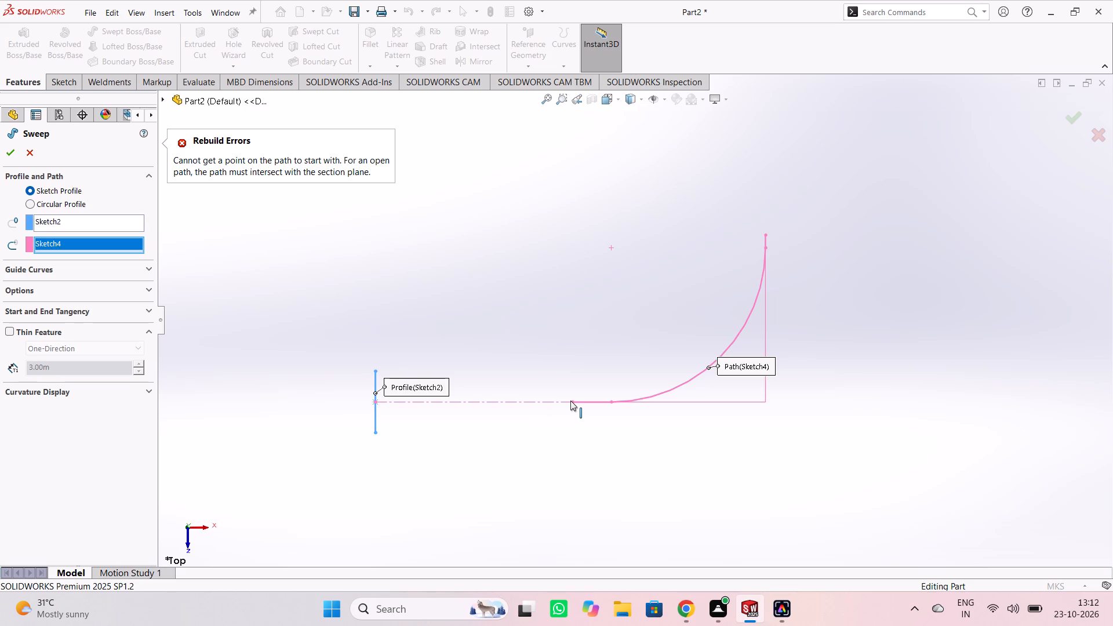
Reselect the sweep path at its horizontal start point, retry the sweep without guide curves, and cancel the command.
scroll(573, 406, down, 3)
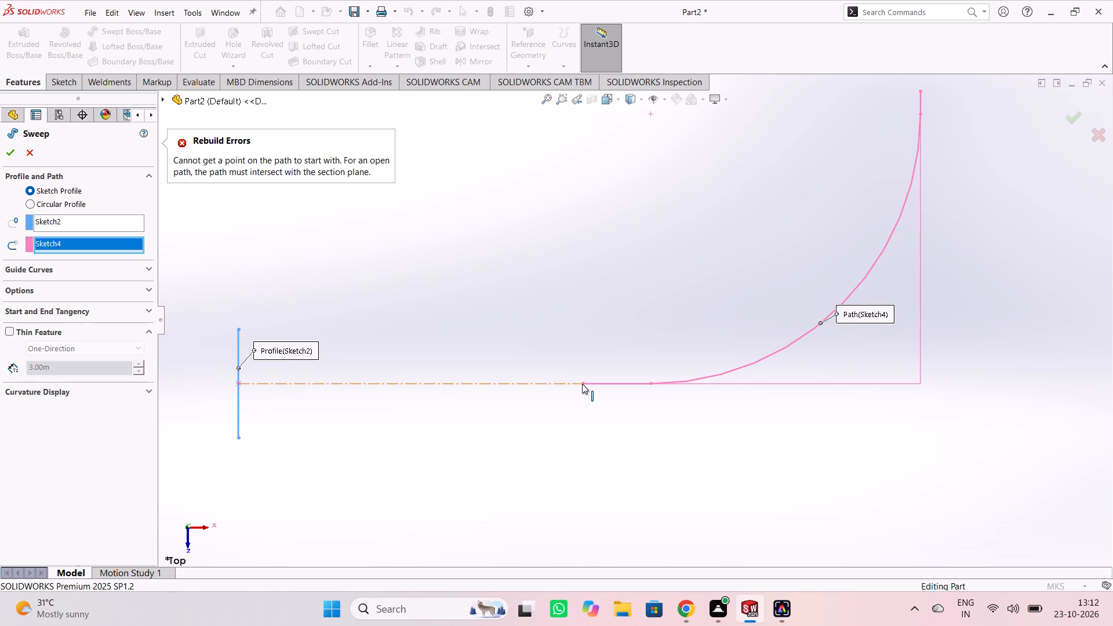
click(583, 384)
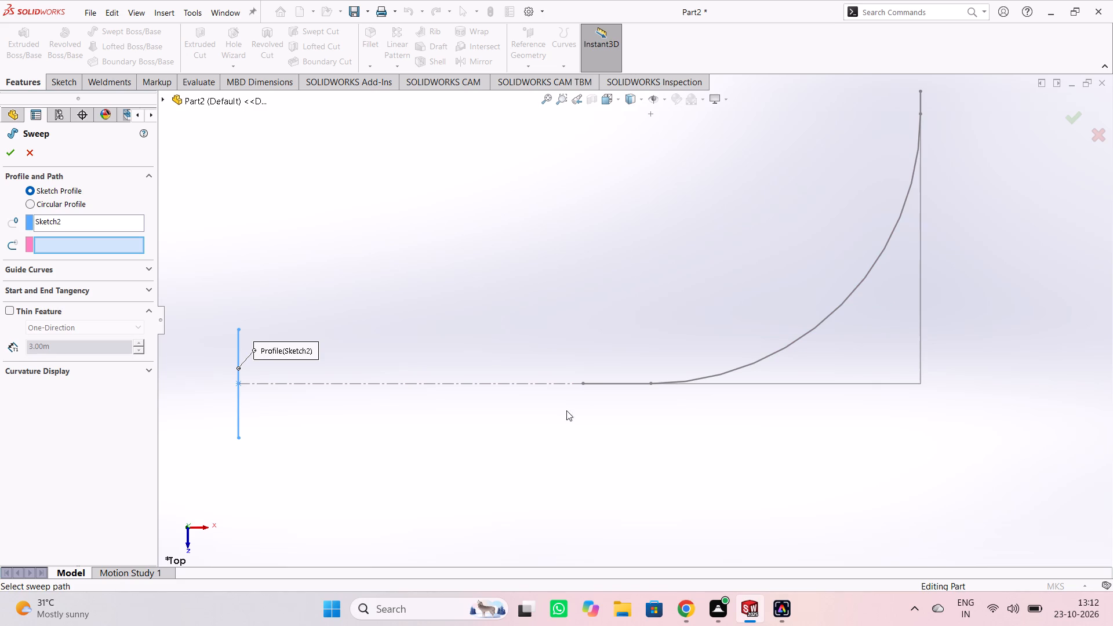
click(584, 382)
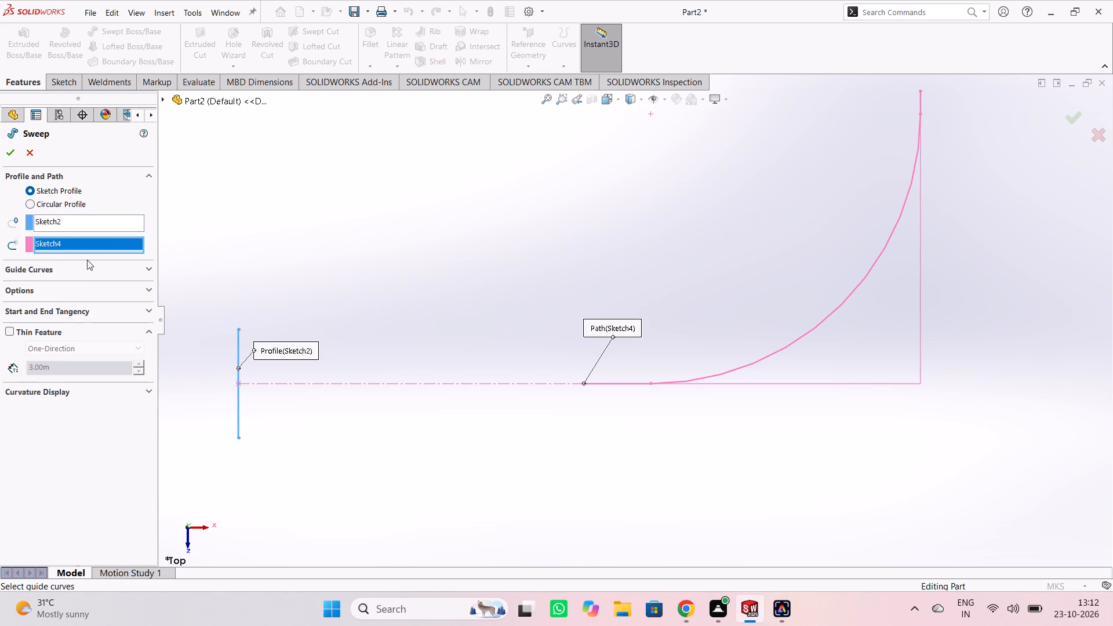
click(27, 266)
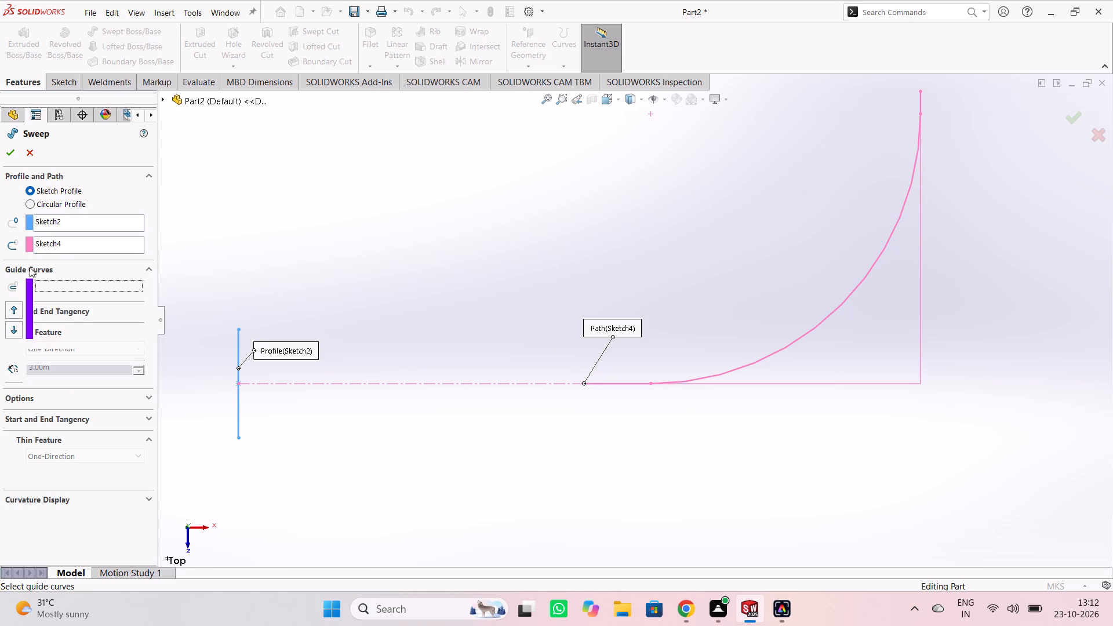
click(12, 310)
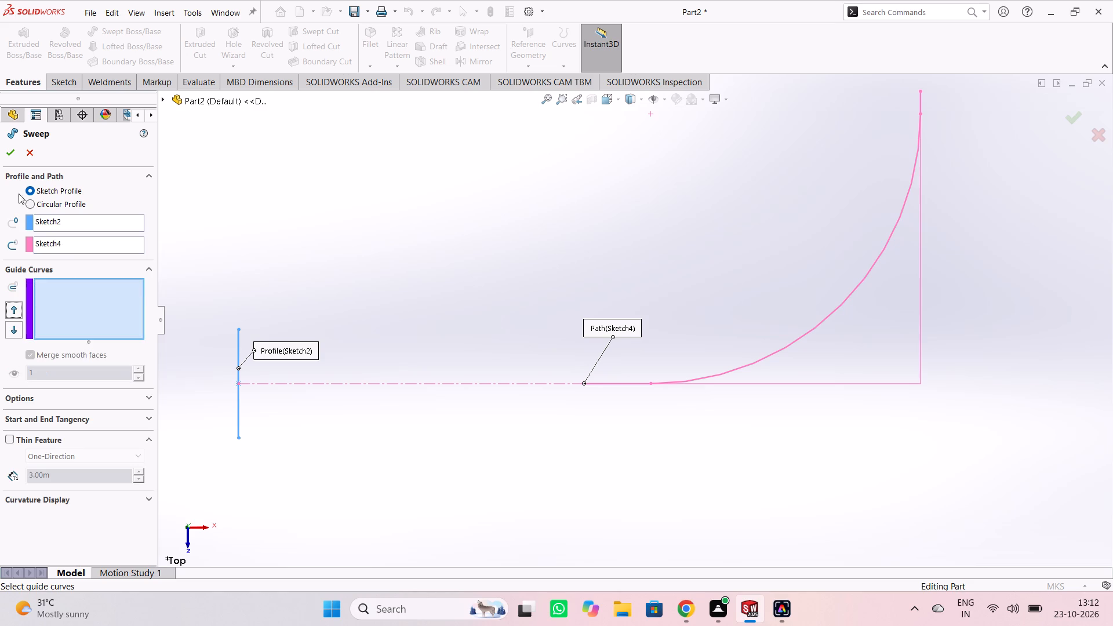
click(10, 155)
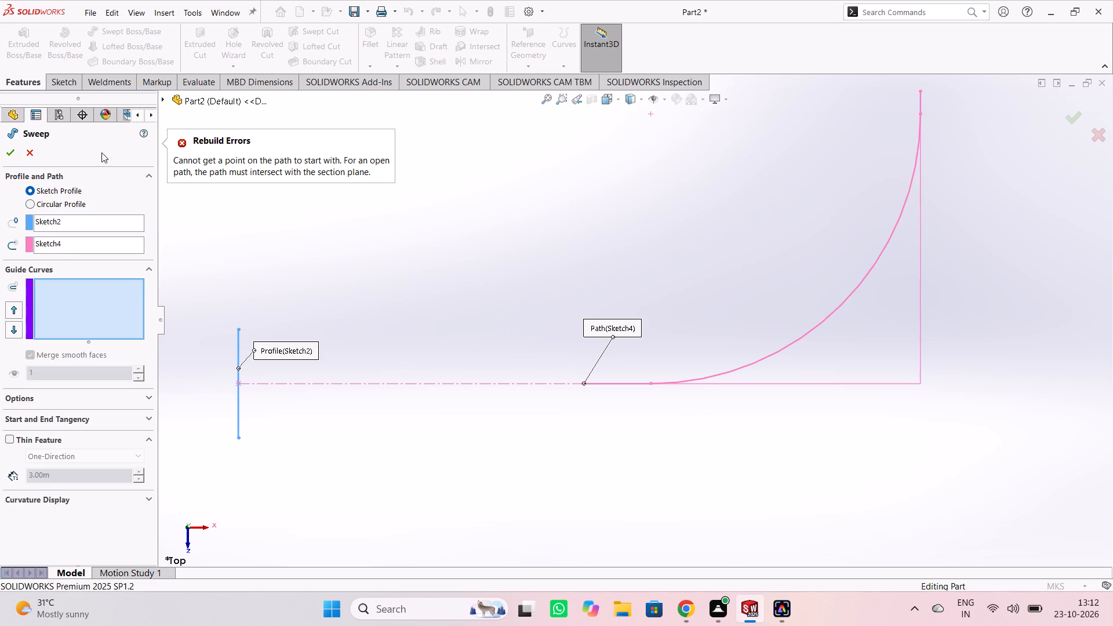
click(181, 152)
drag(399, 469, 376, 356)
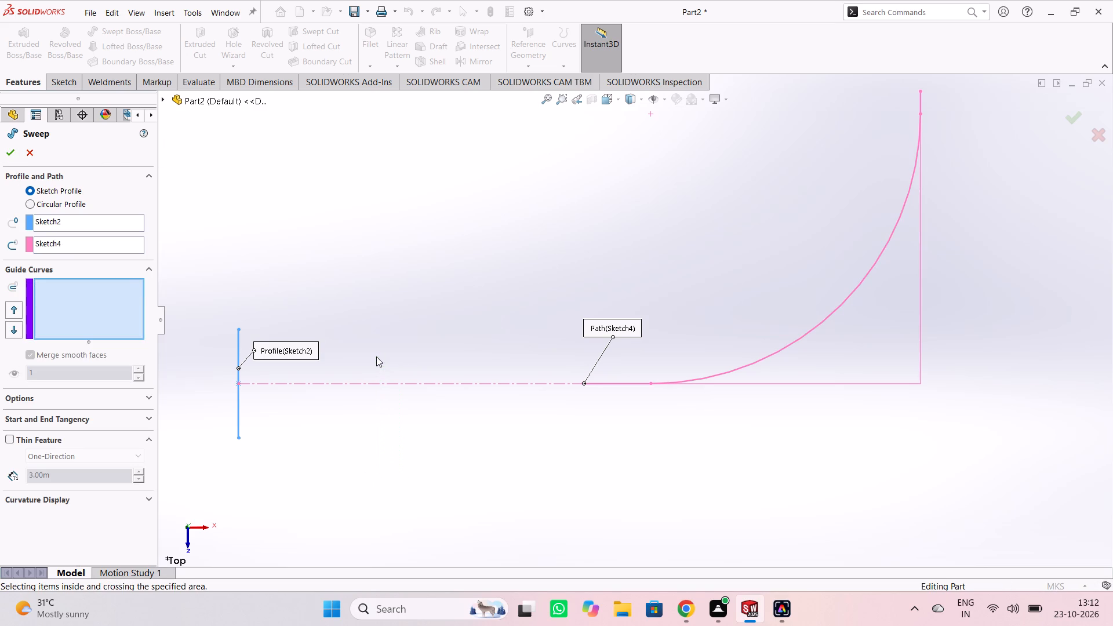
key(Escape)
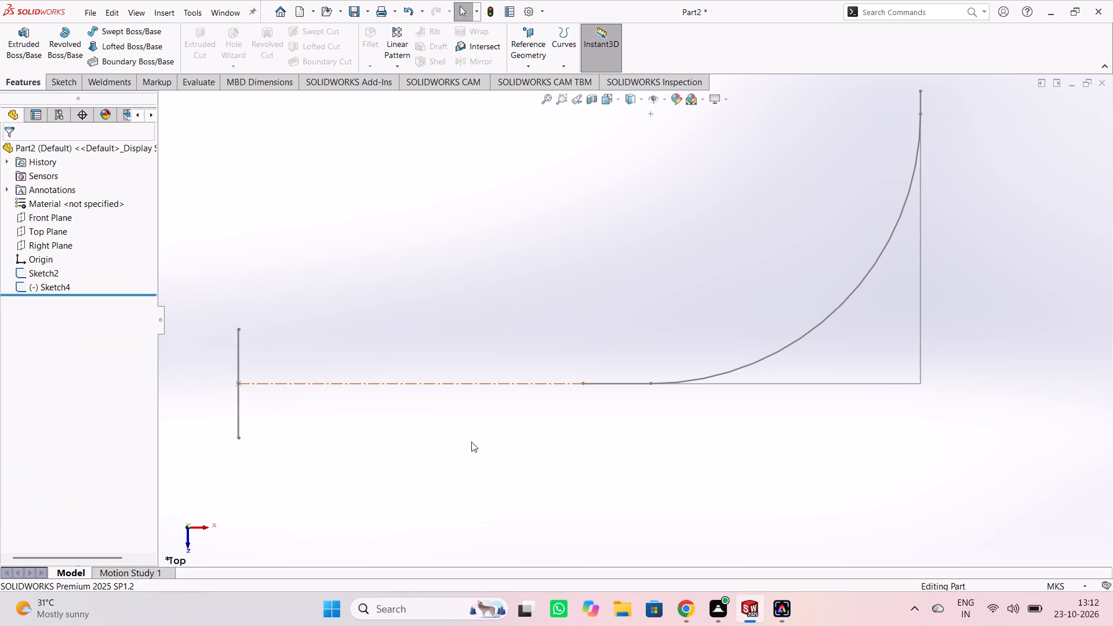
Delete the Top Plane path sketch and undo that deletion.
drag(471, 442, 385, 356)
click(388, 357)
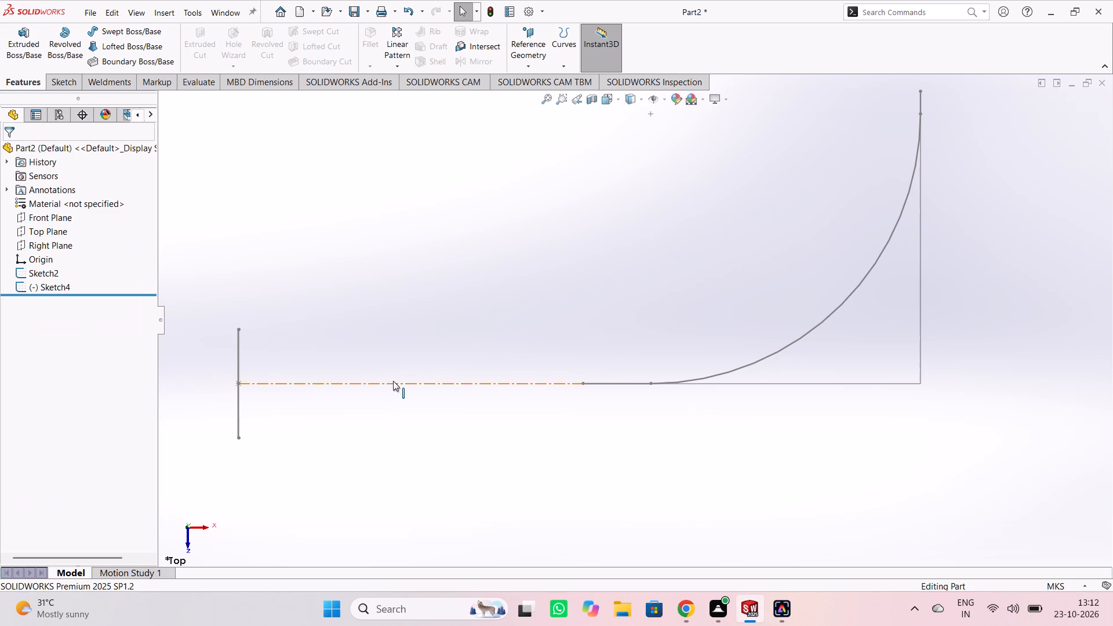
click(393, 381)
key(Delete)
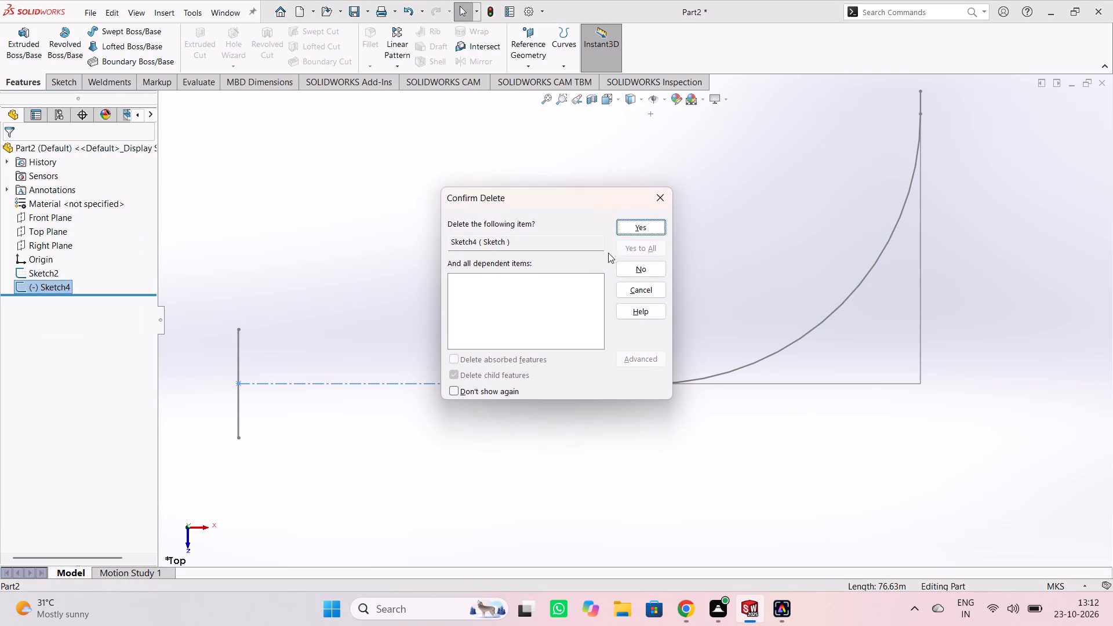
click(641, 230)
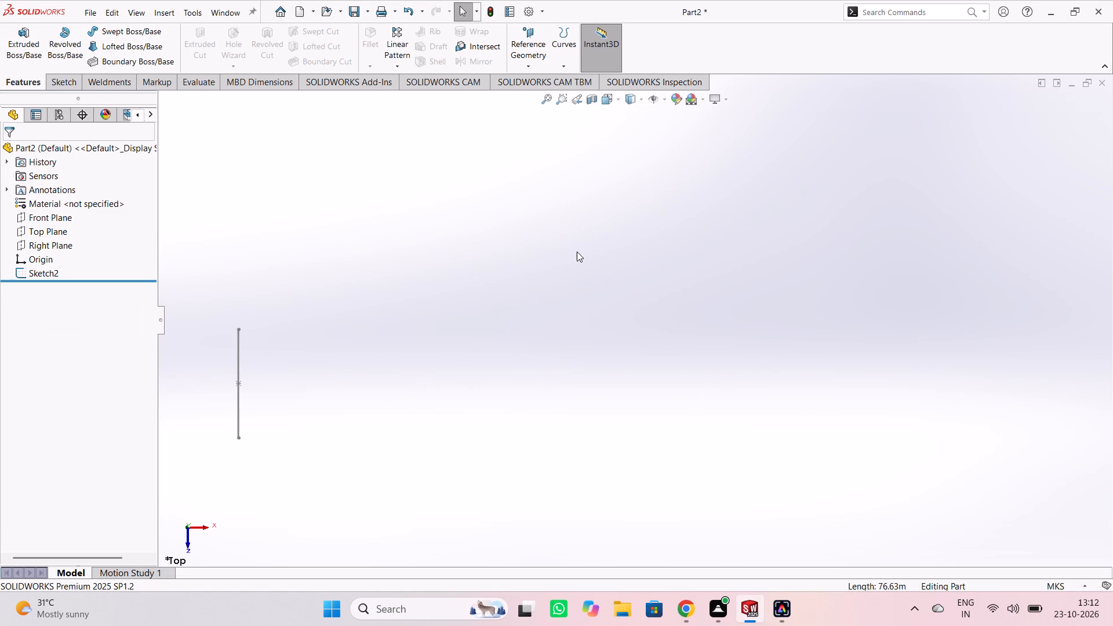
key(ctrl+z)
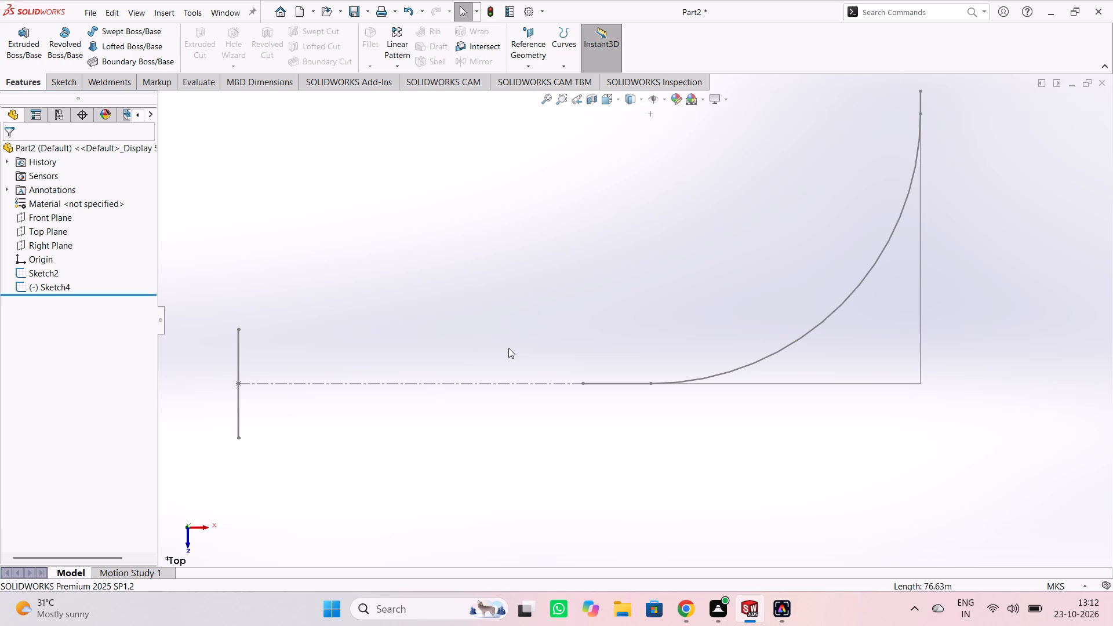
Delete the construction line between the origin and the path's start from the Top Plane path sketch, and close the sketch.
click(463, 381)
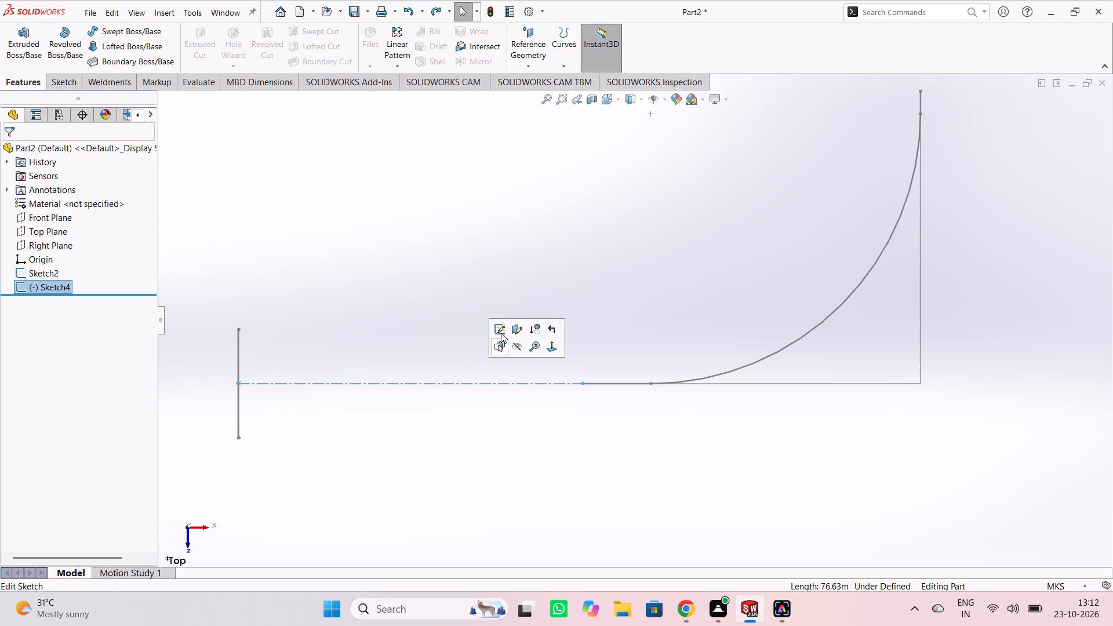
click(501, 333)
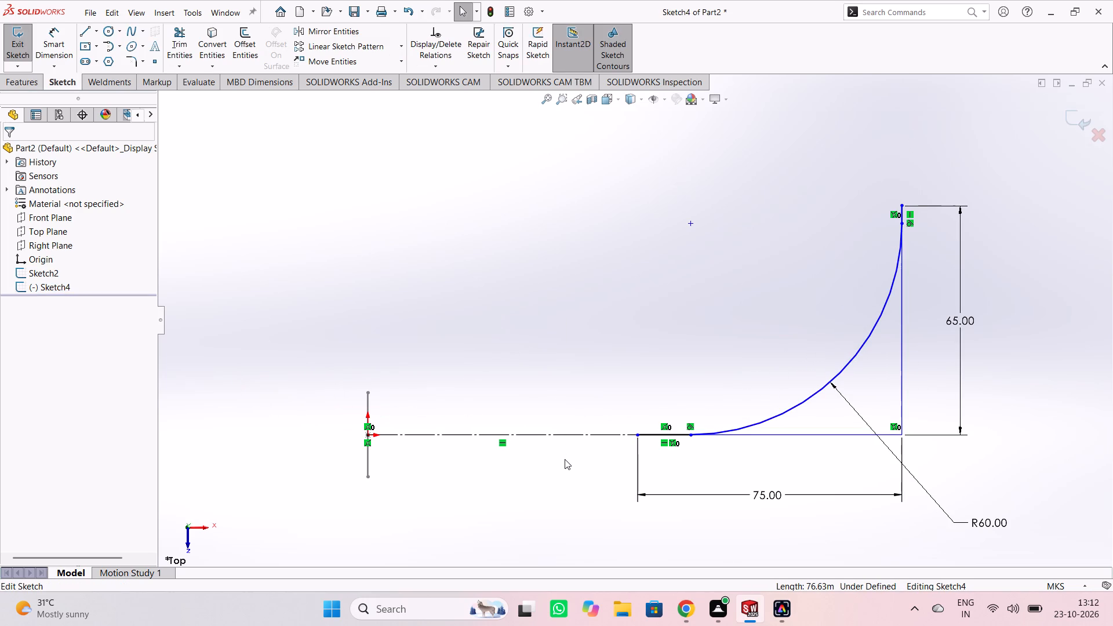
drag(563, 464, 540, 419)
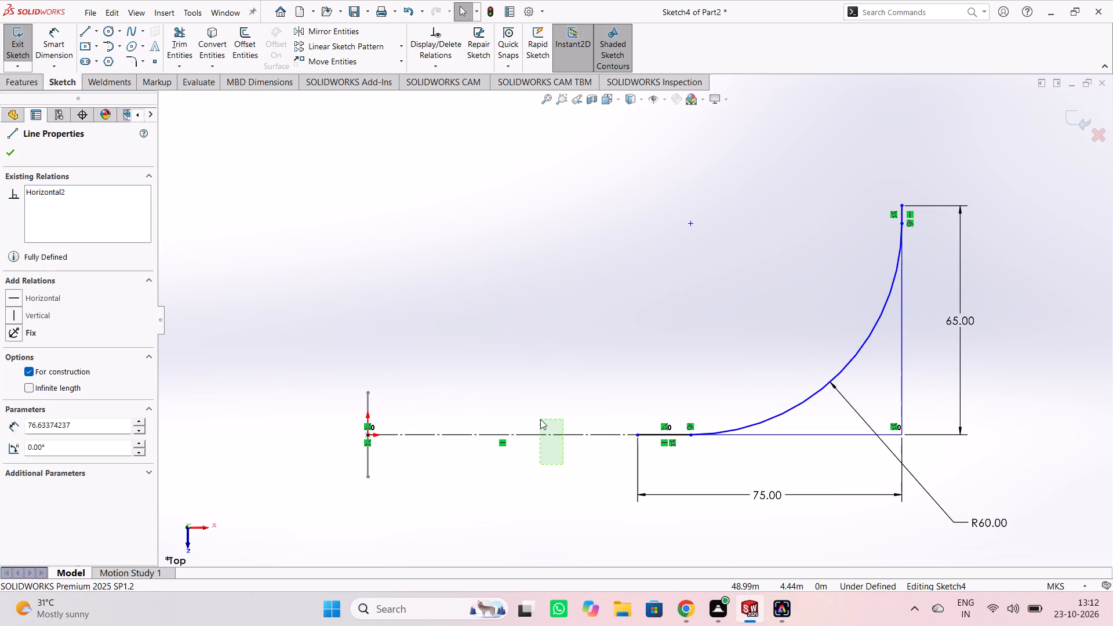
key(Delete)
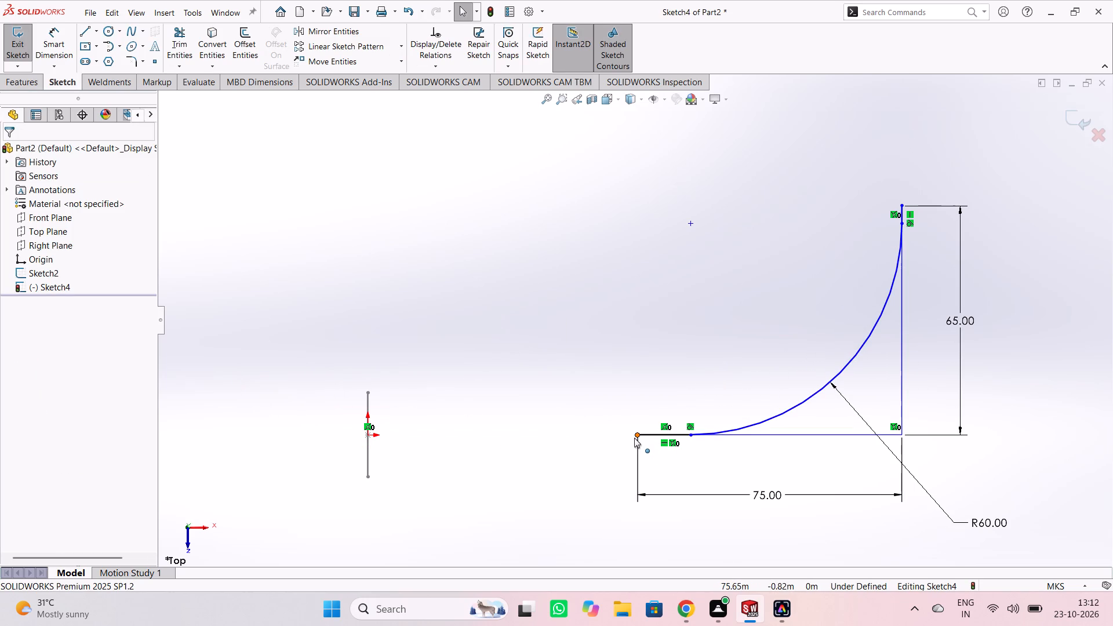
click(636, 436)
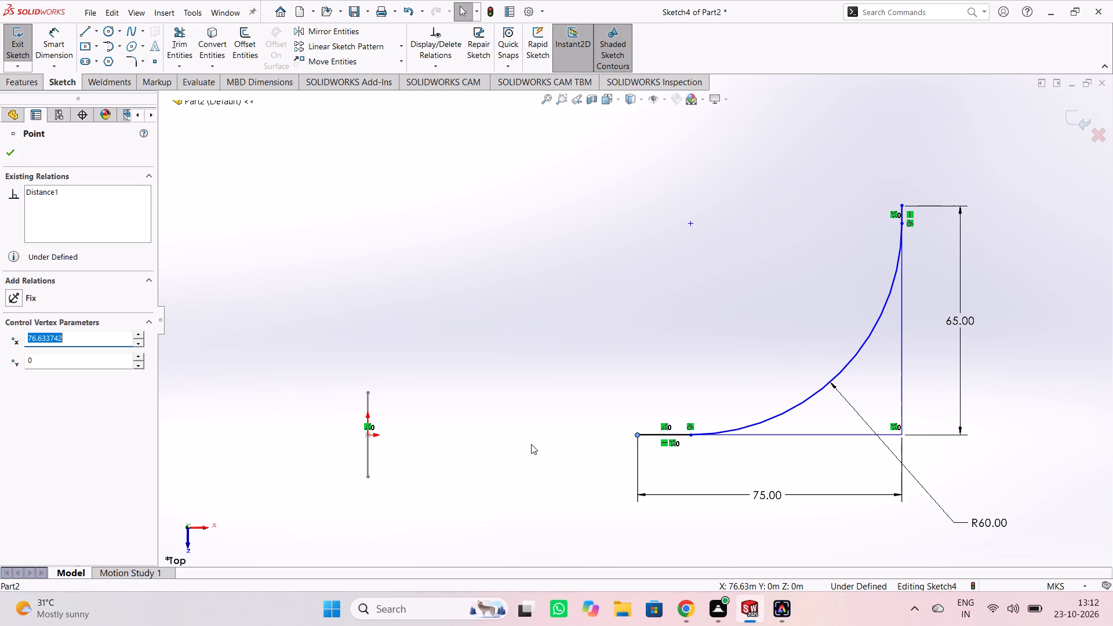
click(366, 435)
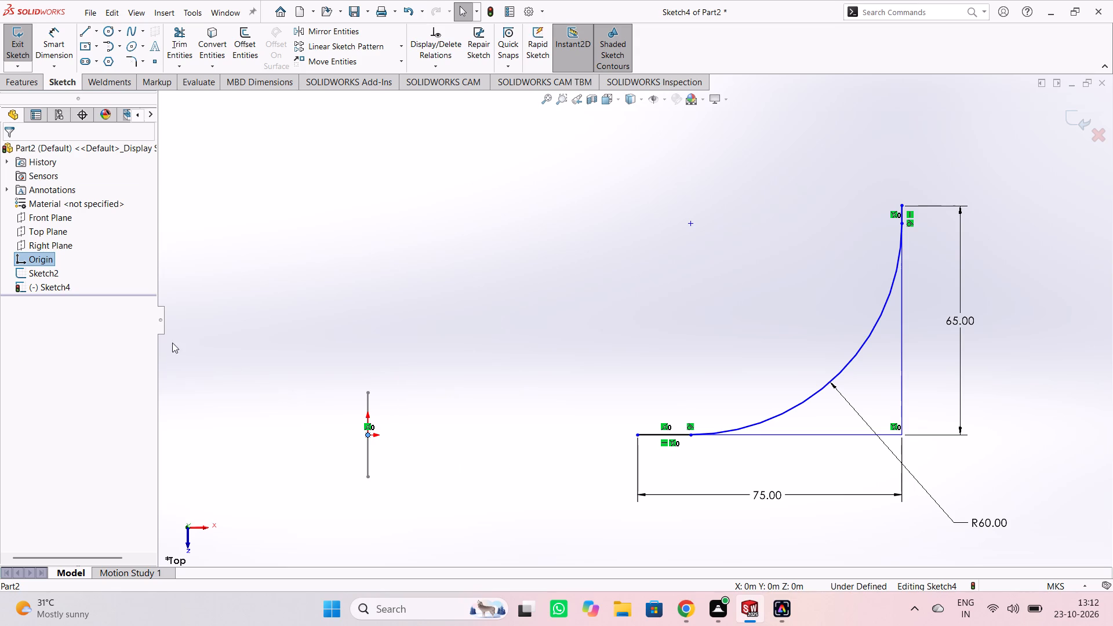
click(345, 287)
click(345, 287)
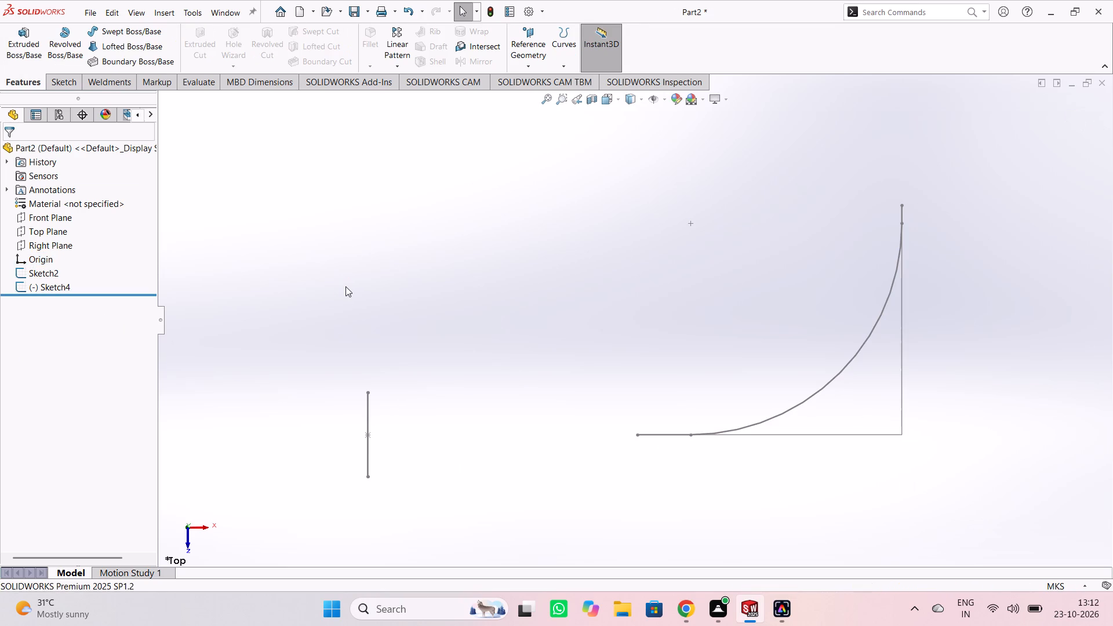
Examine the gap between the profile's centre point and the path's start point from several angles.
click(366, 433)
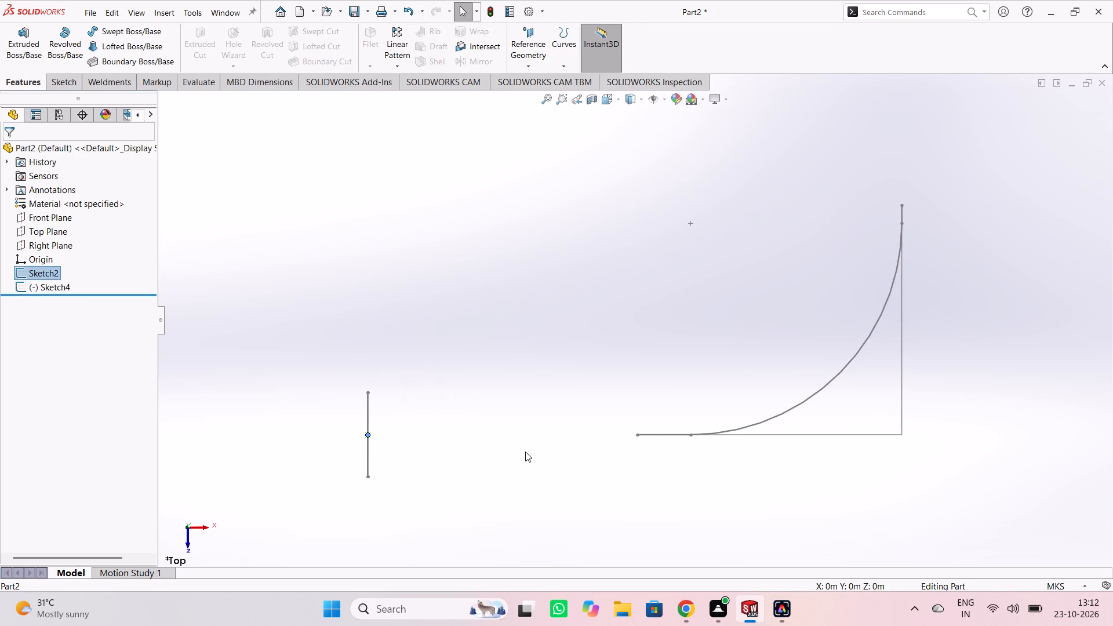
ctrl+click(636, 435)
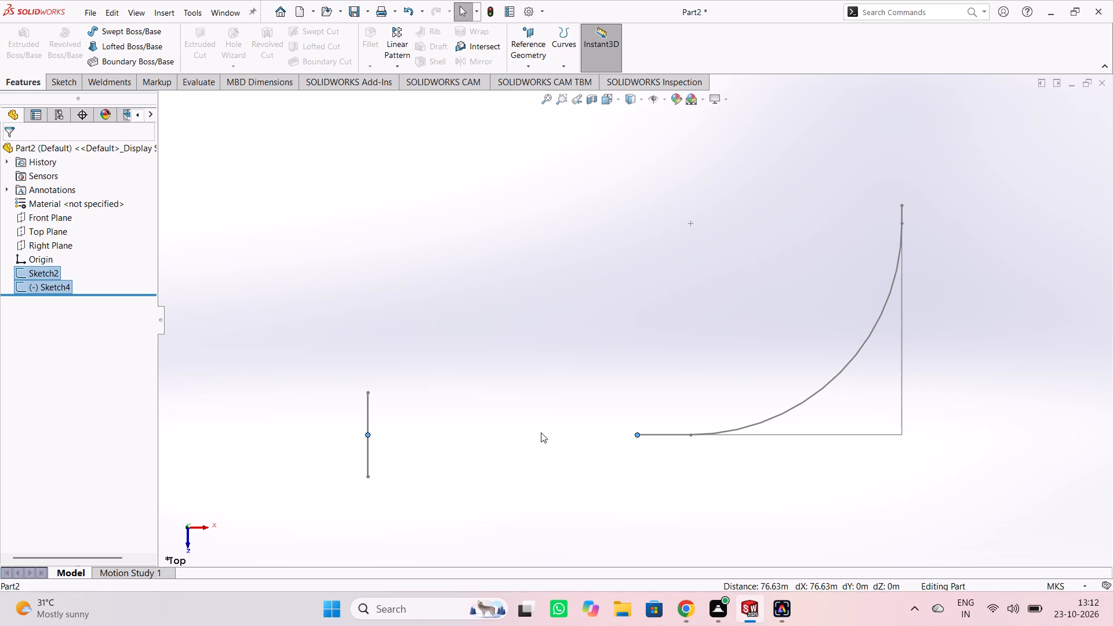
middle_drag(463, 361, 404, 385)
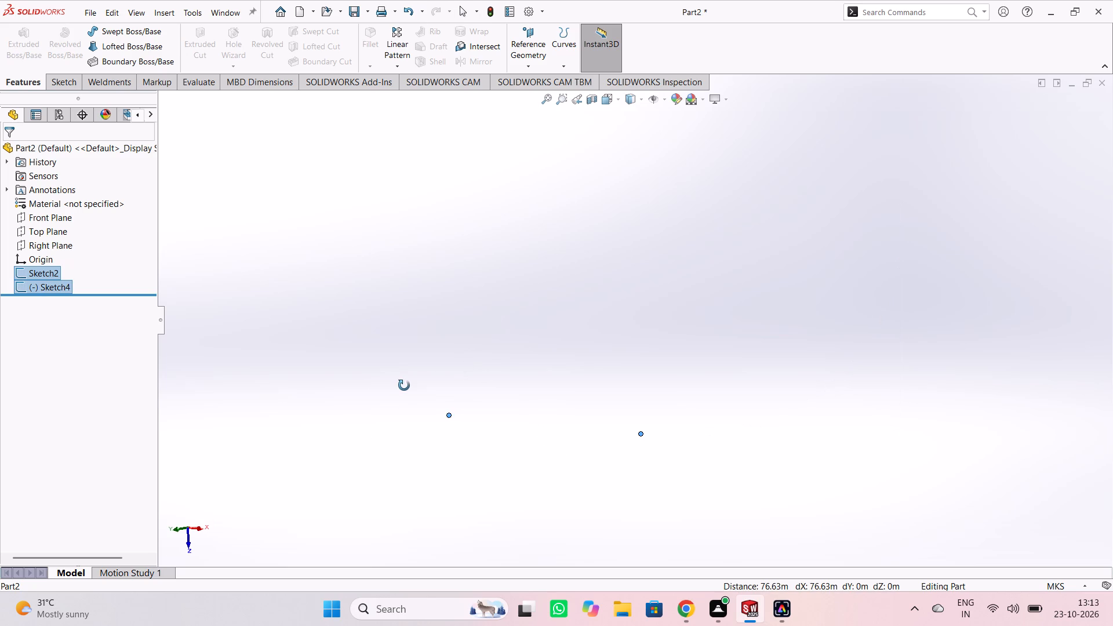
middle_drag(404, 385, 527, 350)
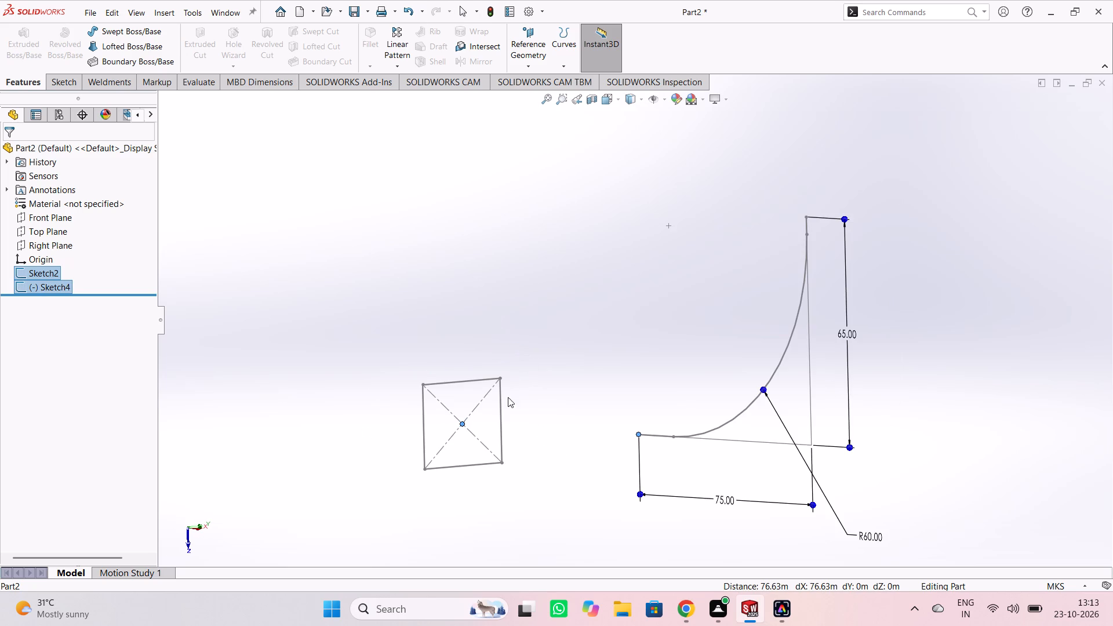
middle_drag(429, 293, 442, 298)
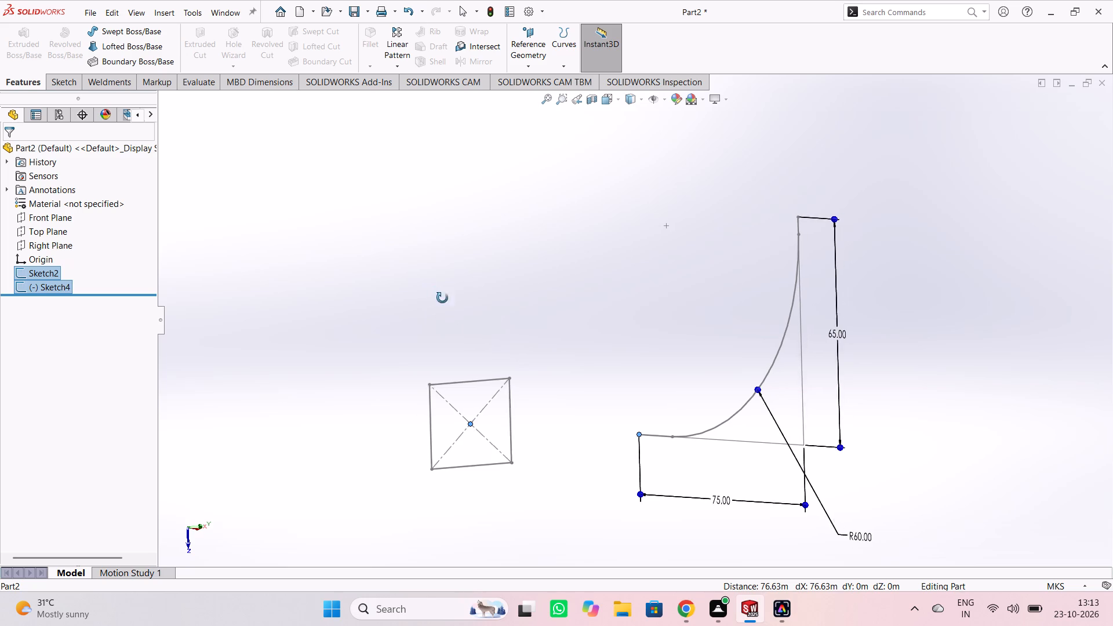
middle_drag(442, 298, 512, 362)
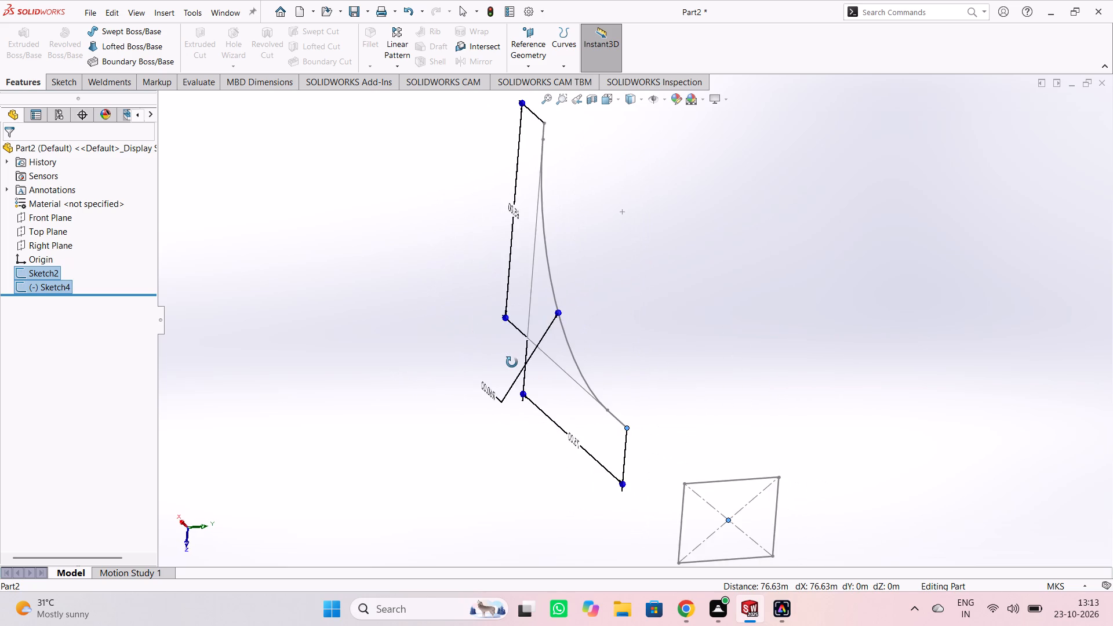
middle_drag(512, 362, 417, 358)
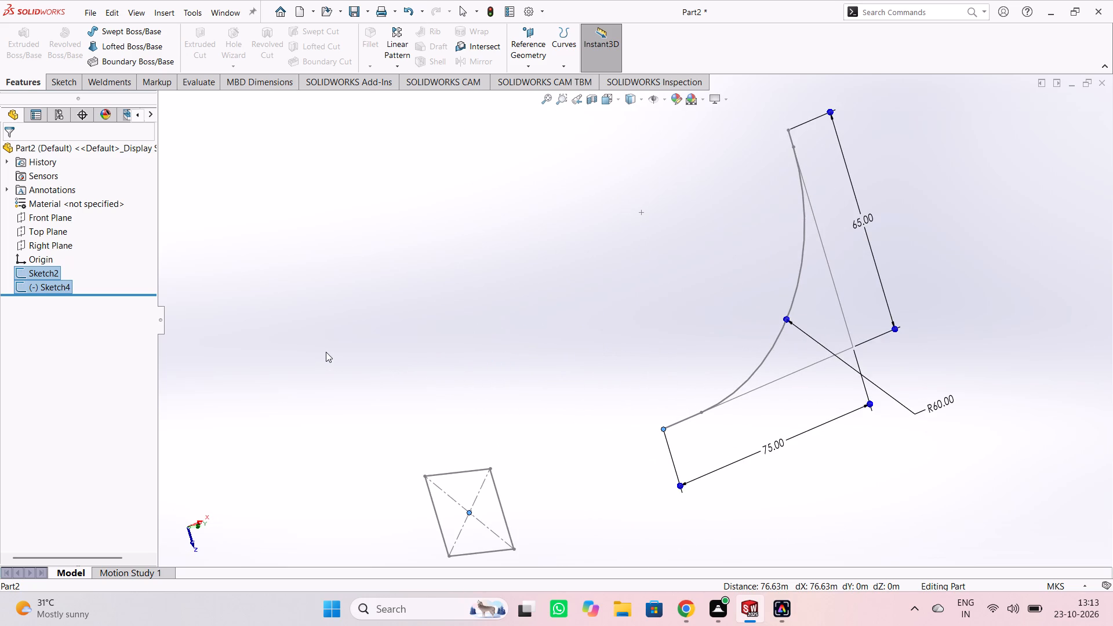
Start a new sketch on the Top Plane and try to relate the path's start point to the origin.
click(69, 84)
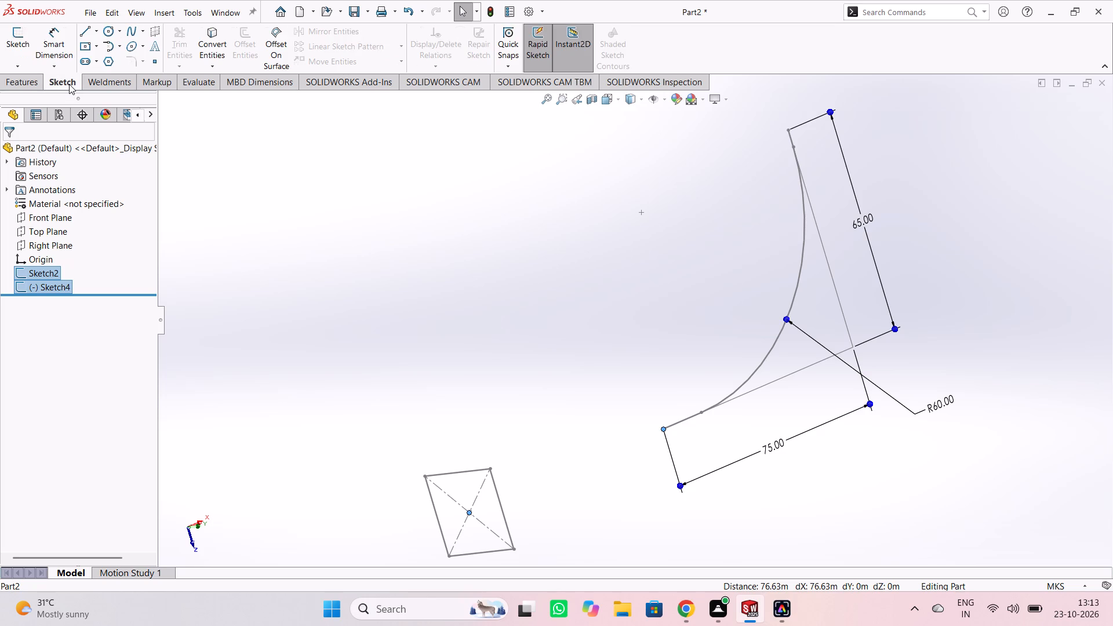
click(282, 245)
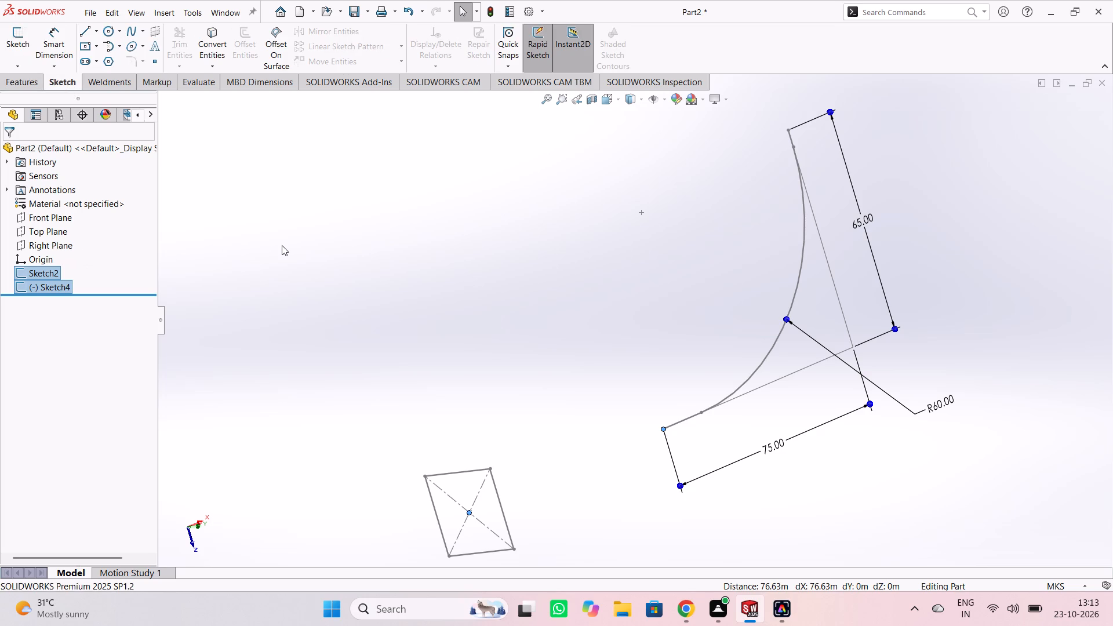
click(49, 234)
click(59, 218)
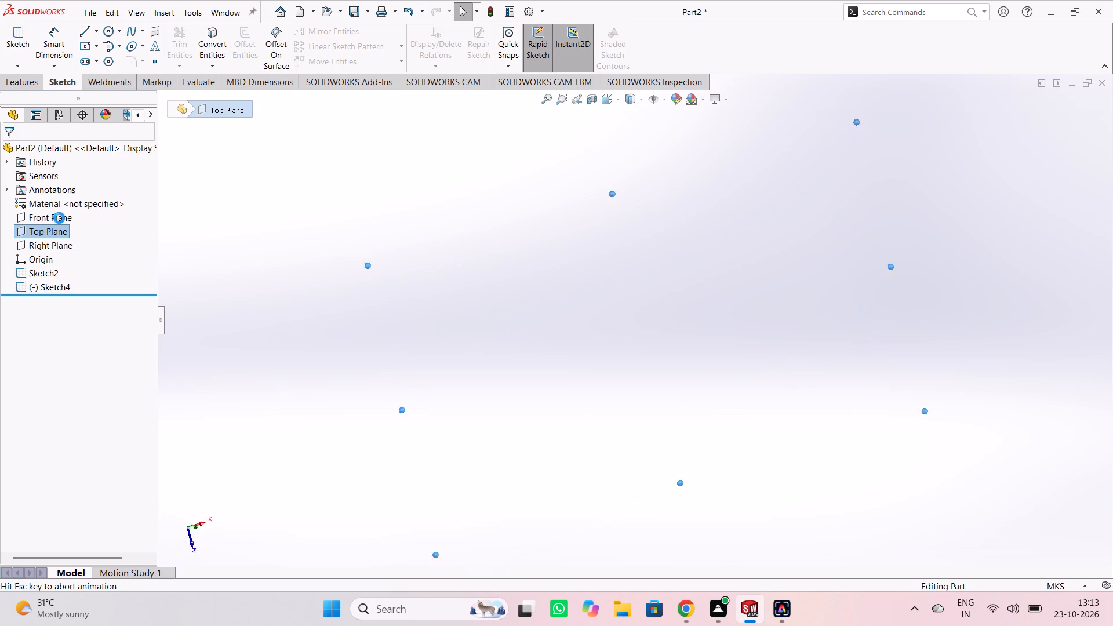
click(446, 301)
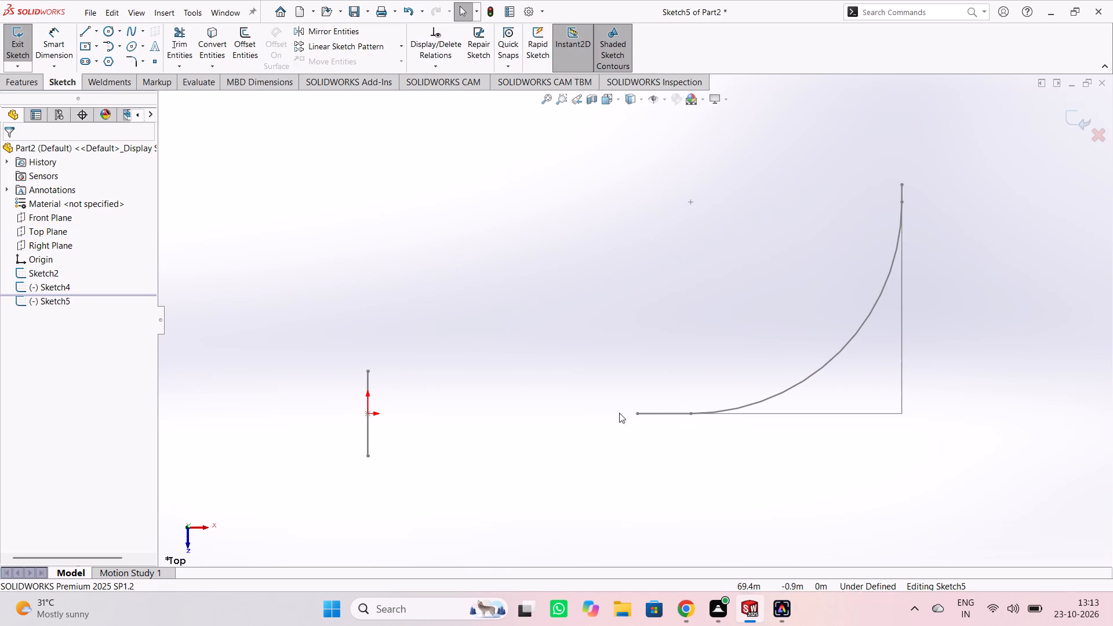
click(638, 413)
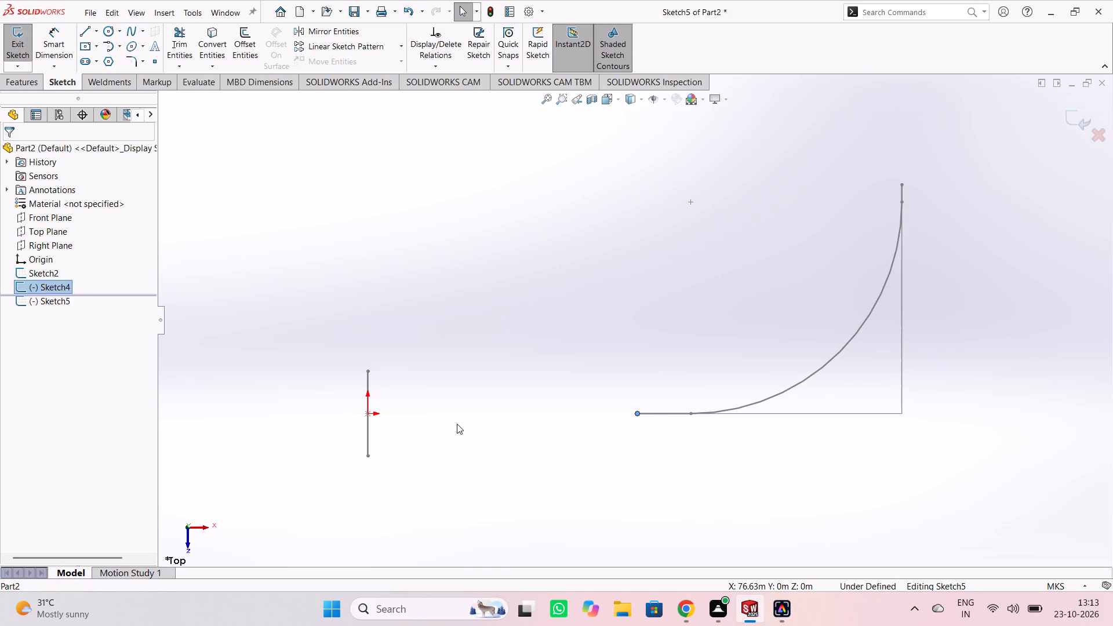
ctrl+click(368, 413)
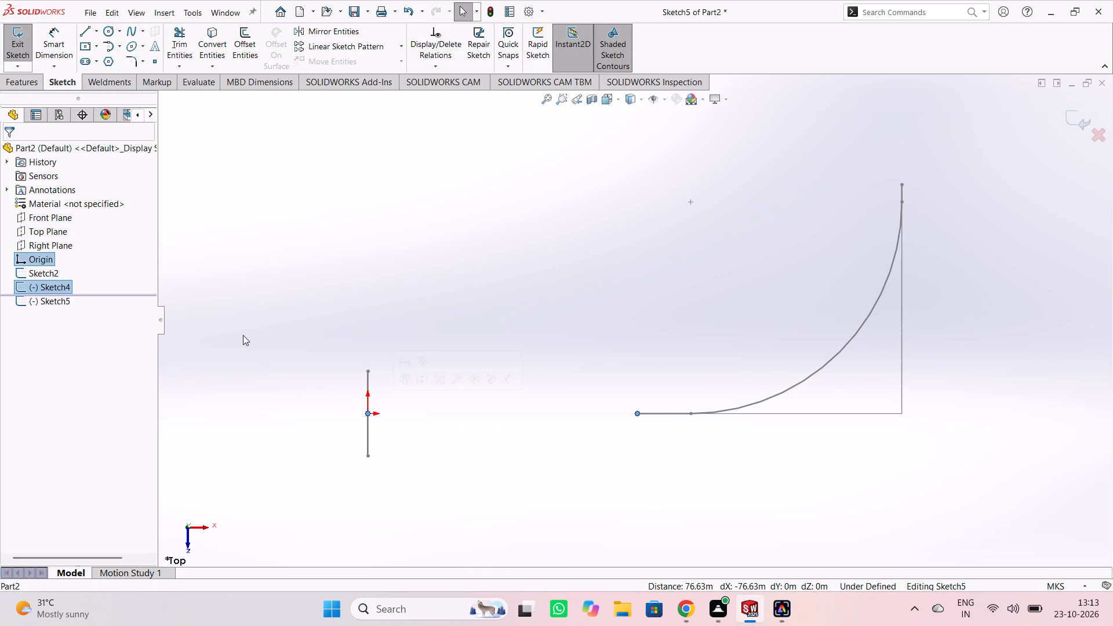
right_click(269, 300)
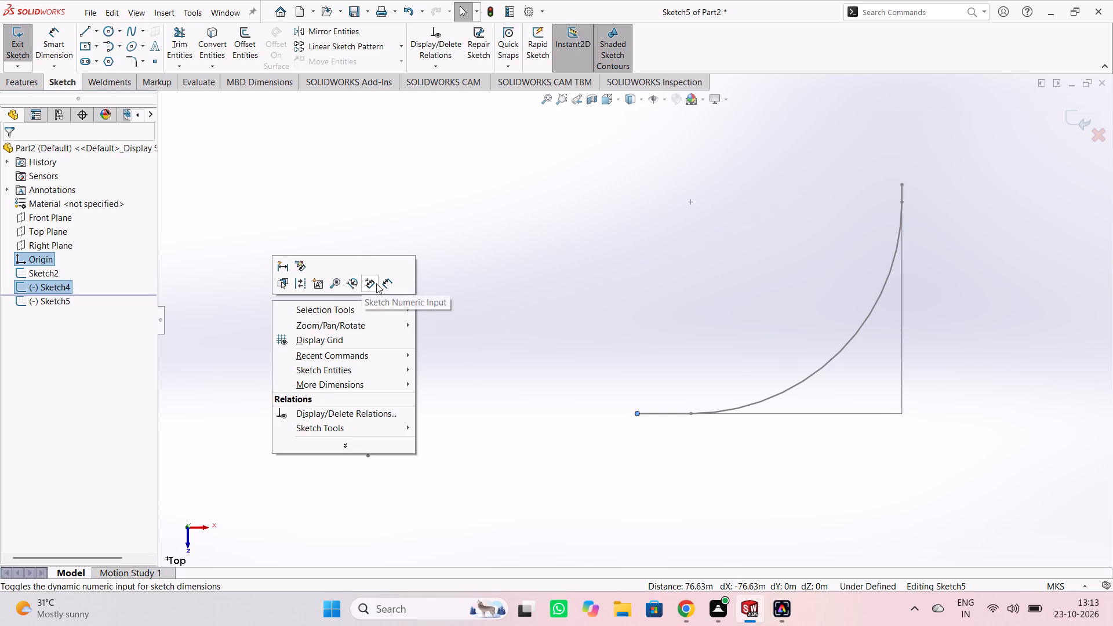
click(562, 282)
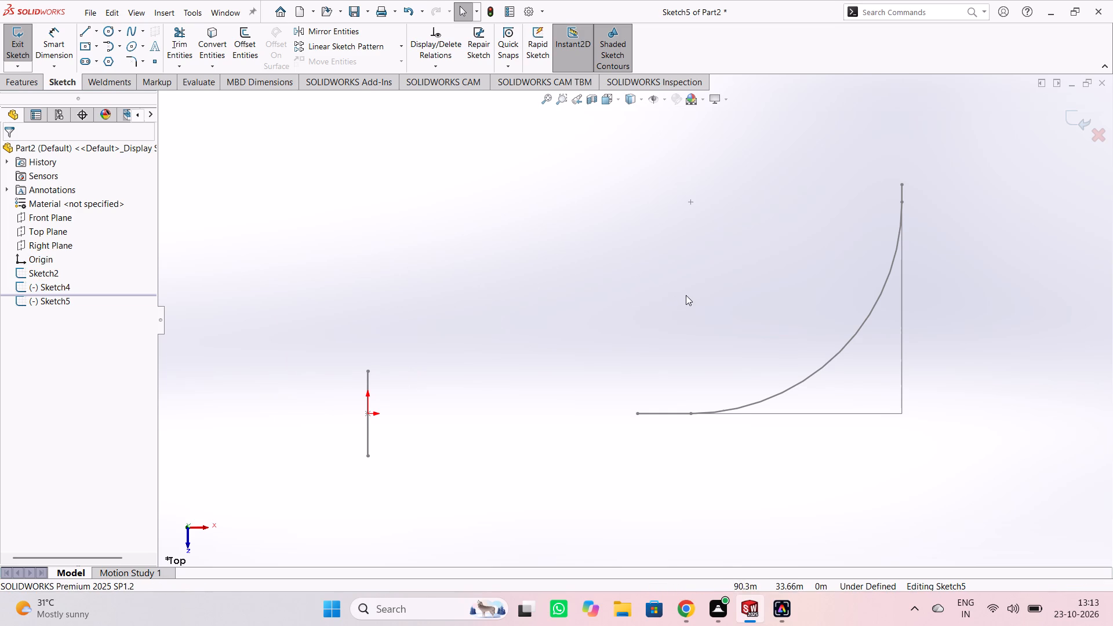
Examine the positions of the rectangular profile and the filleted path from several angles.
middle_drag(686, 295, 699, 295)
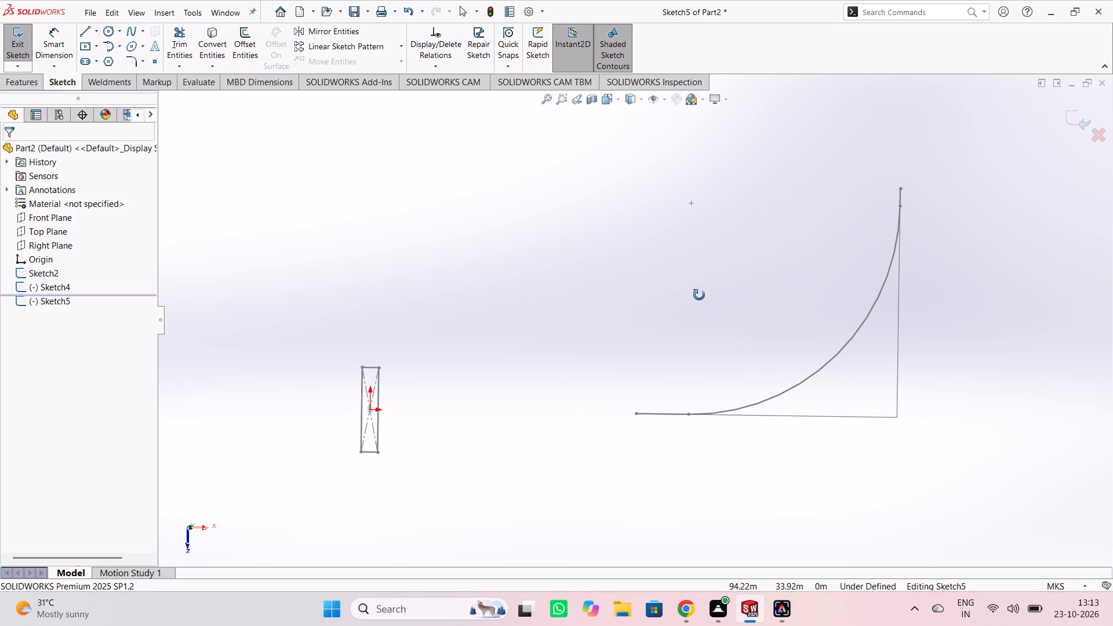
middle_drag(699, 295, 686, 311)
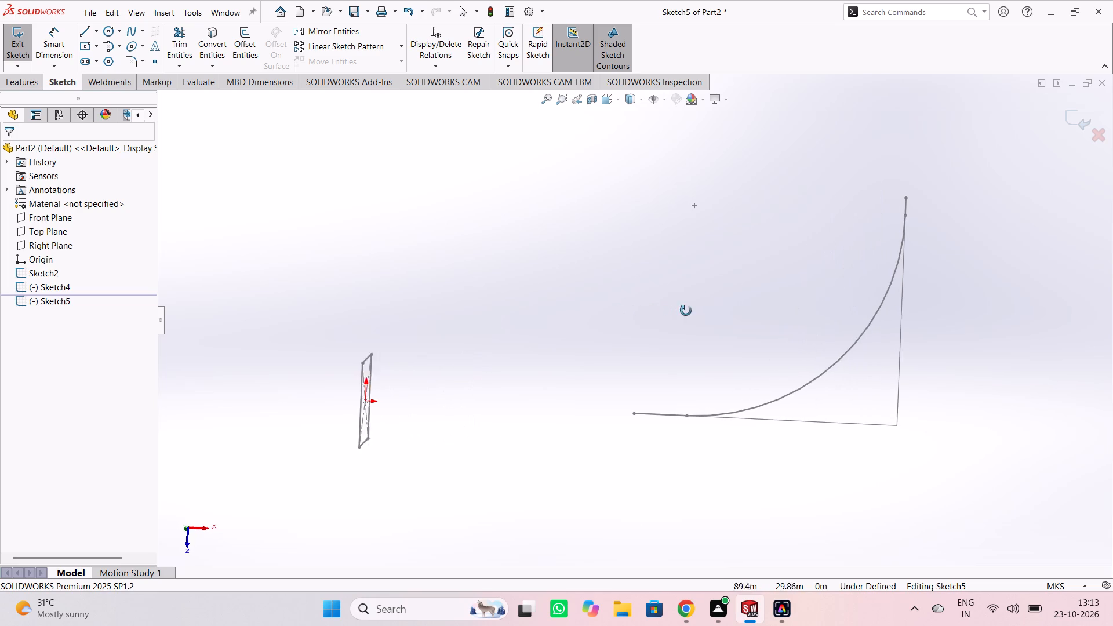
middle_drag(686, 311, 699, 311)
middle_drag(689, 321, 690, 301)
middle_drag(693, 297, 647, 361)
scroll(500, 350, down, 1)
scroll(500, 350, up, 4)
scroll(463, 353, down, 2)
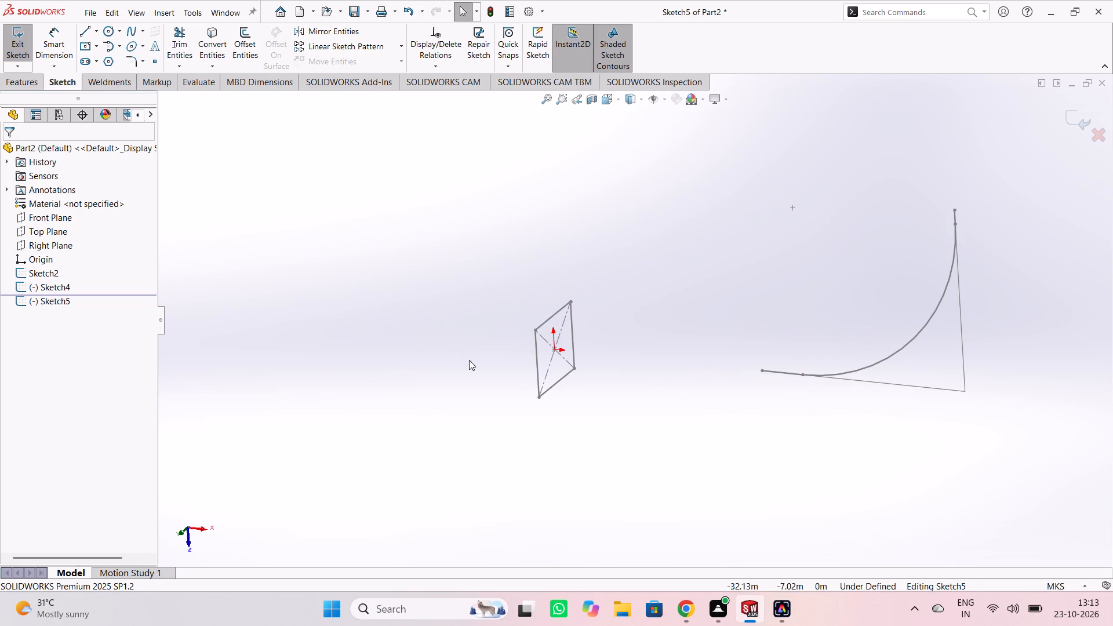
middle_drag(581, 385, 657, 431)
drag(639, 463, 600, 386)
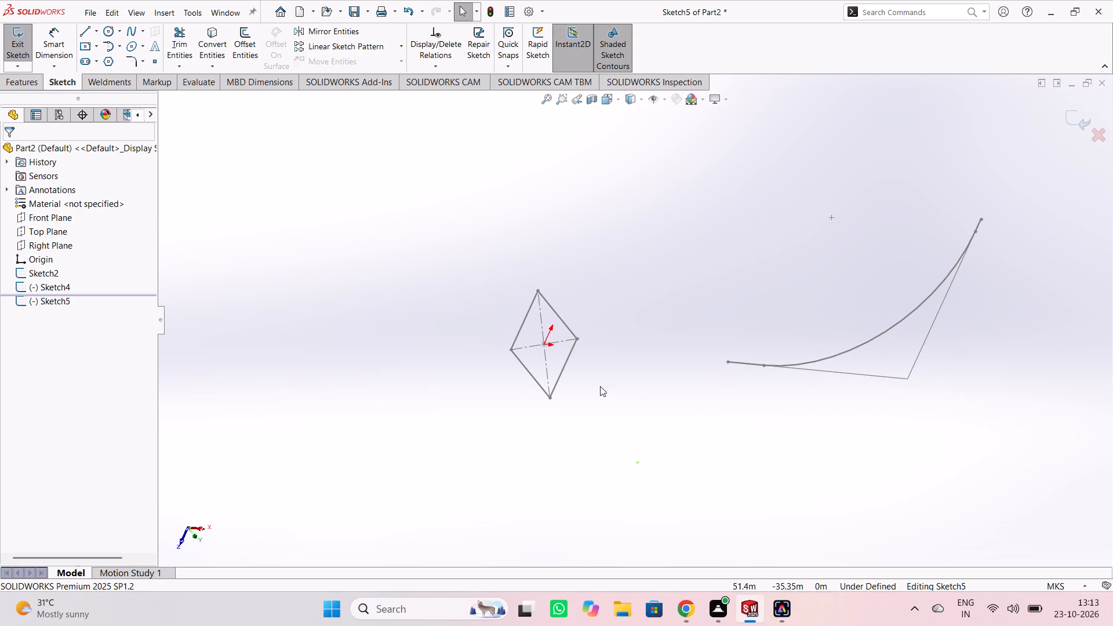
drag(600, 386, 361, 229)
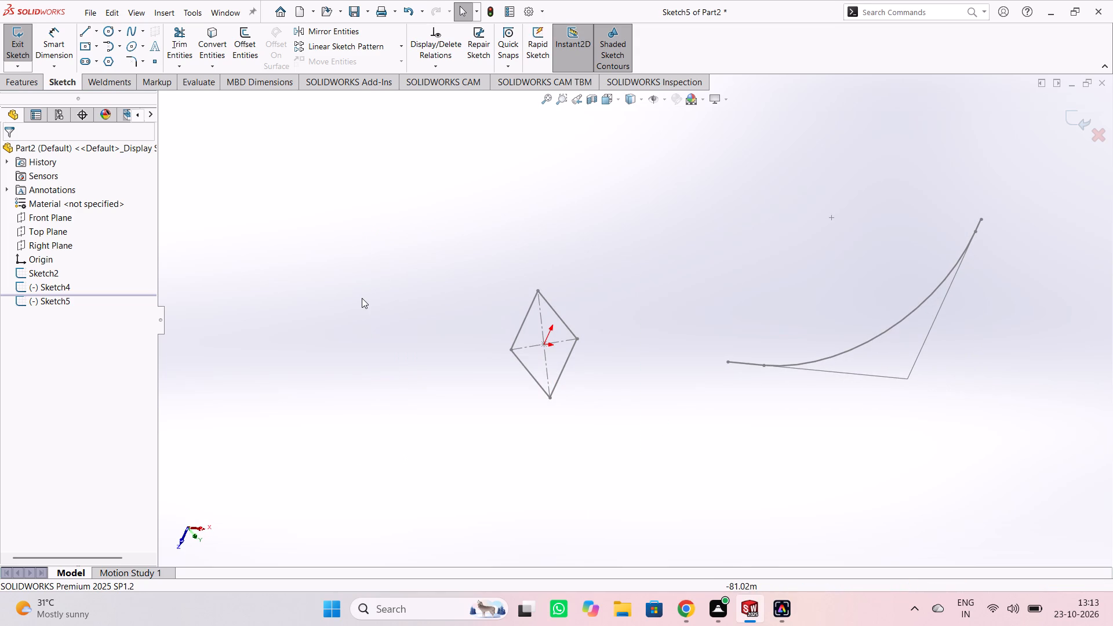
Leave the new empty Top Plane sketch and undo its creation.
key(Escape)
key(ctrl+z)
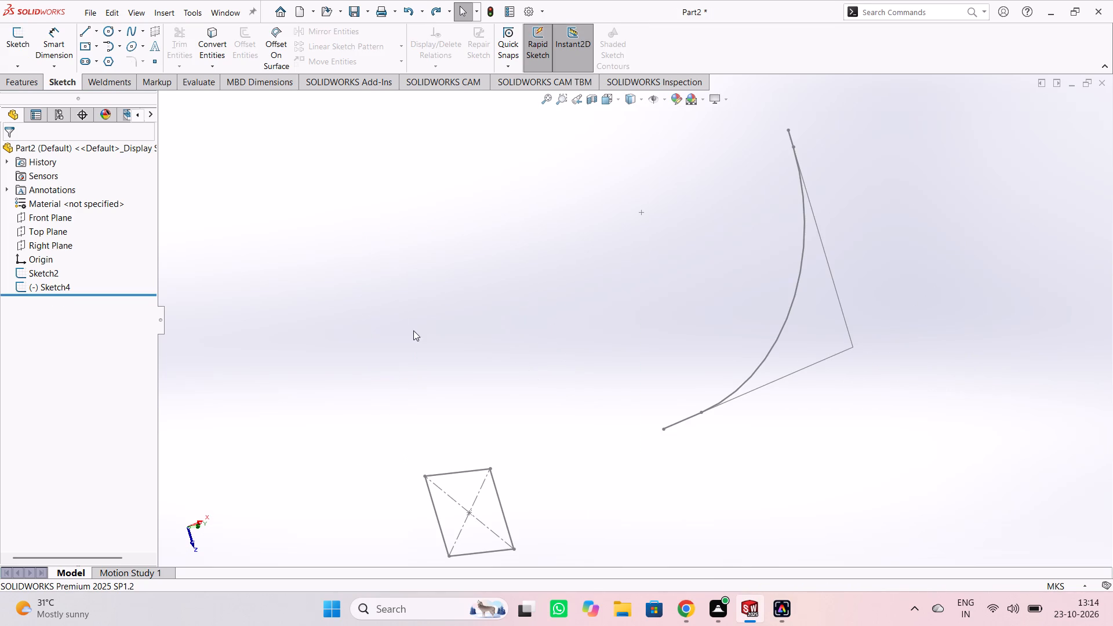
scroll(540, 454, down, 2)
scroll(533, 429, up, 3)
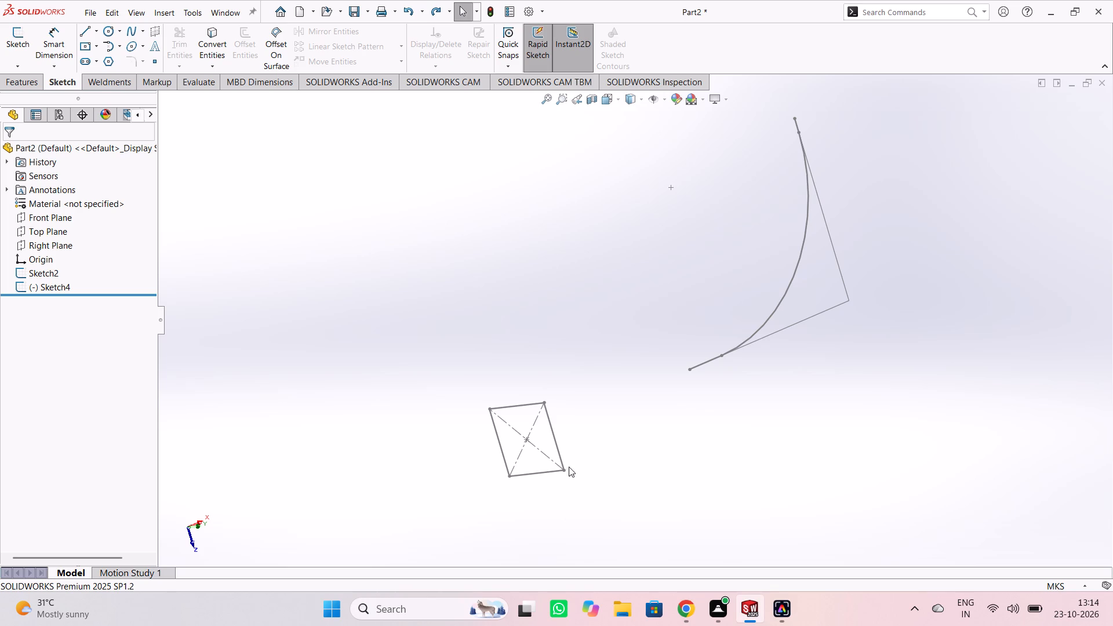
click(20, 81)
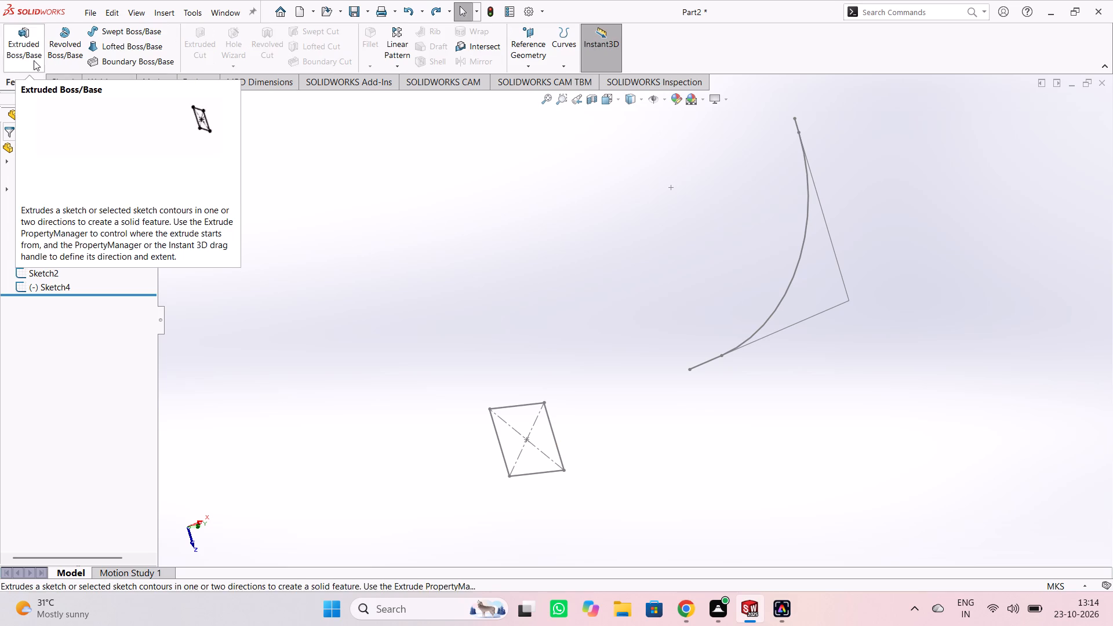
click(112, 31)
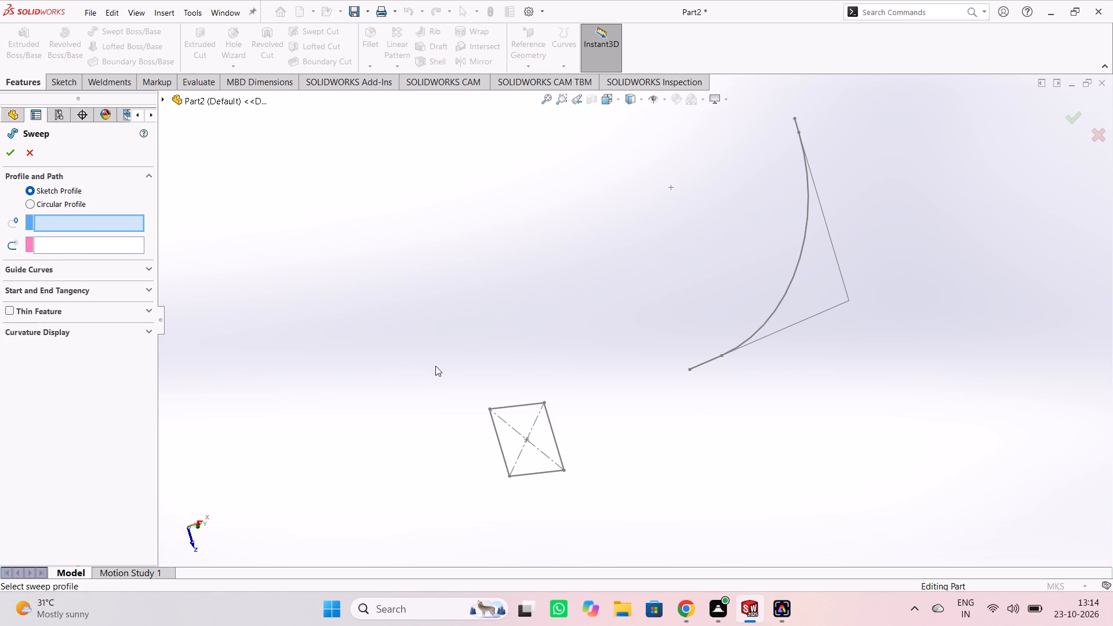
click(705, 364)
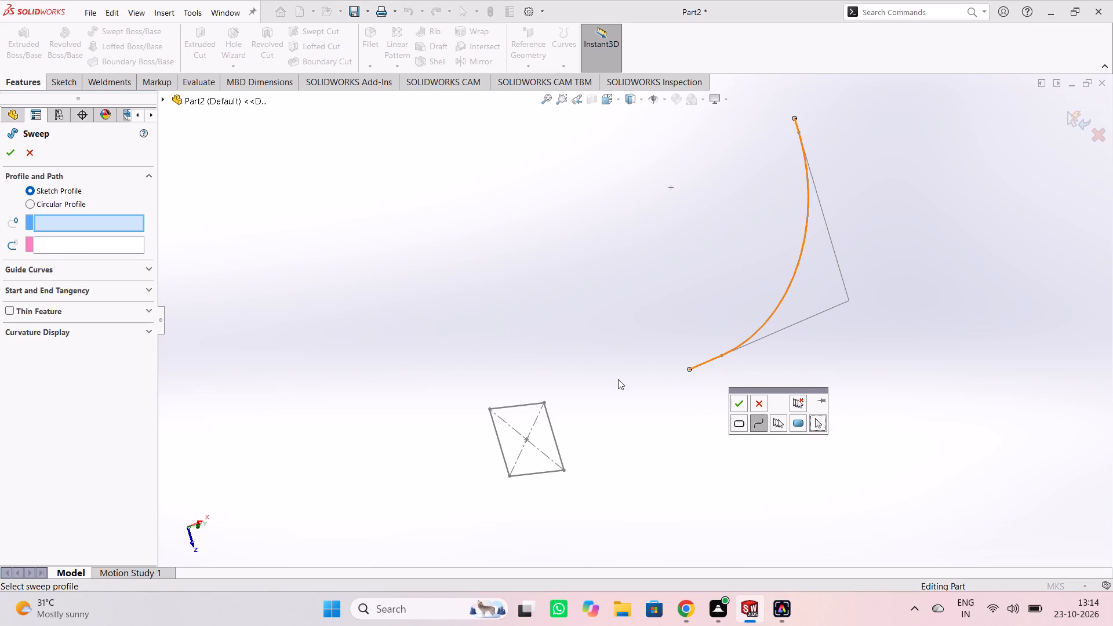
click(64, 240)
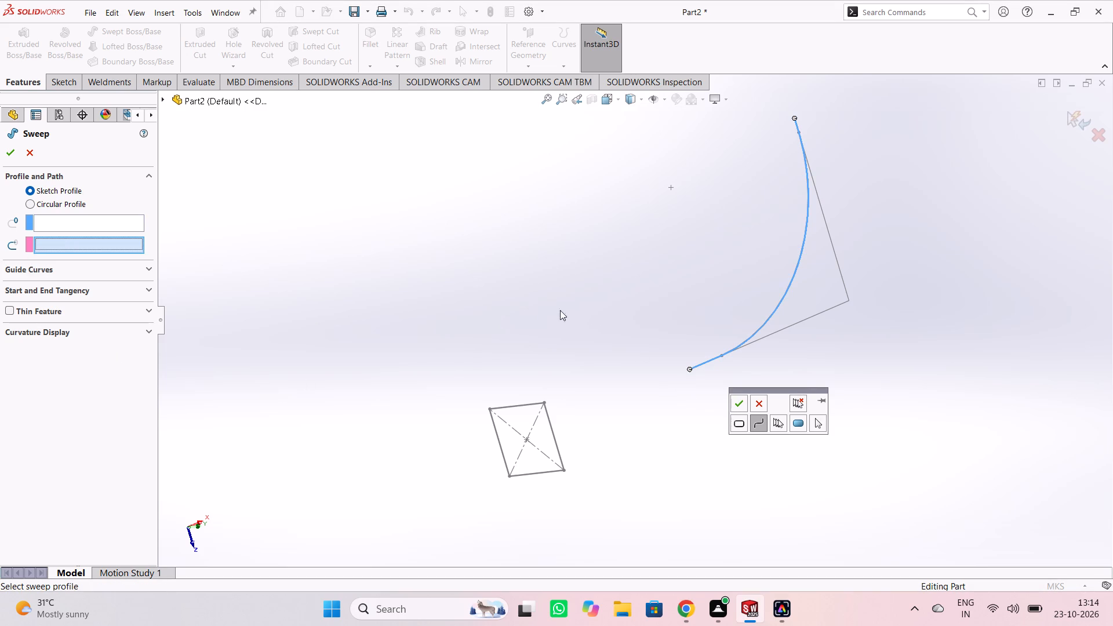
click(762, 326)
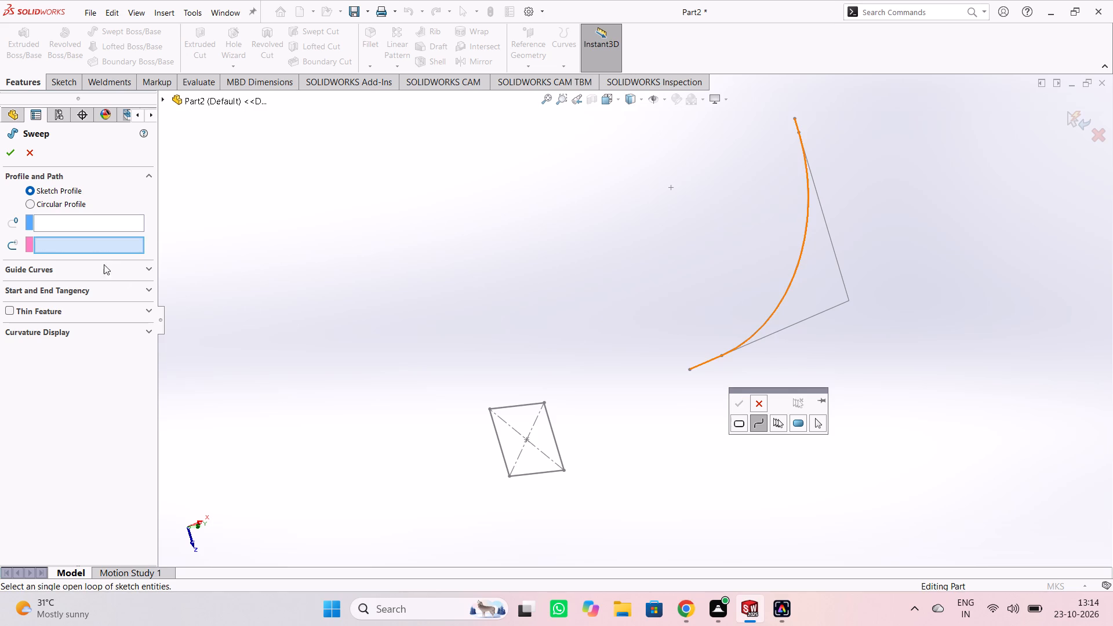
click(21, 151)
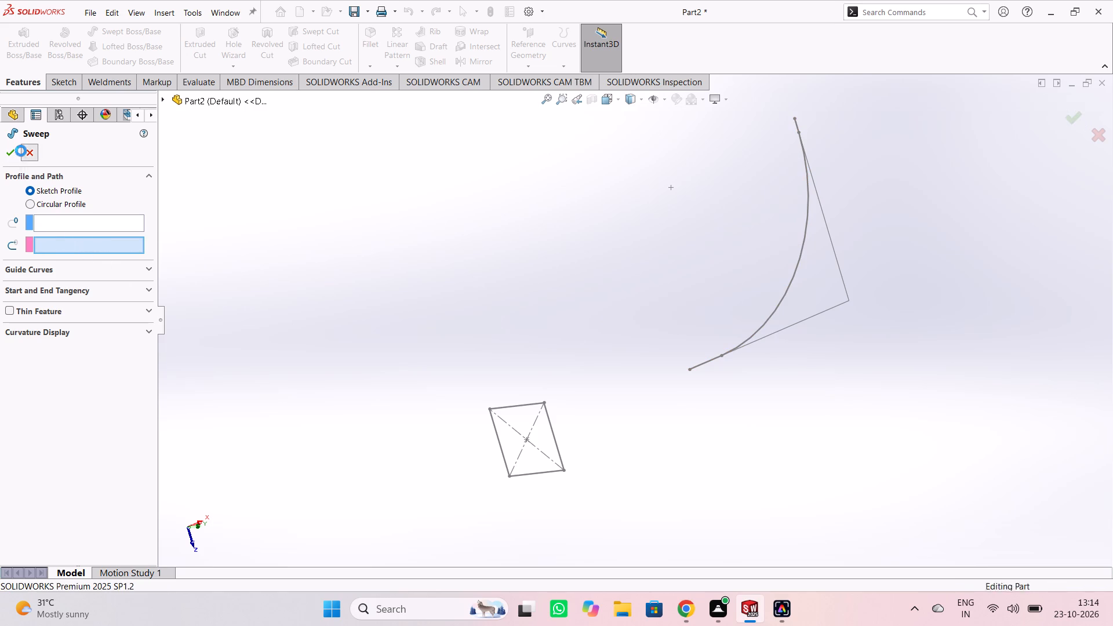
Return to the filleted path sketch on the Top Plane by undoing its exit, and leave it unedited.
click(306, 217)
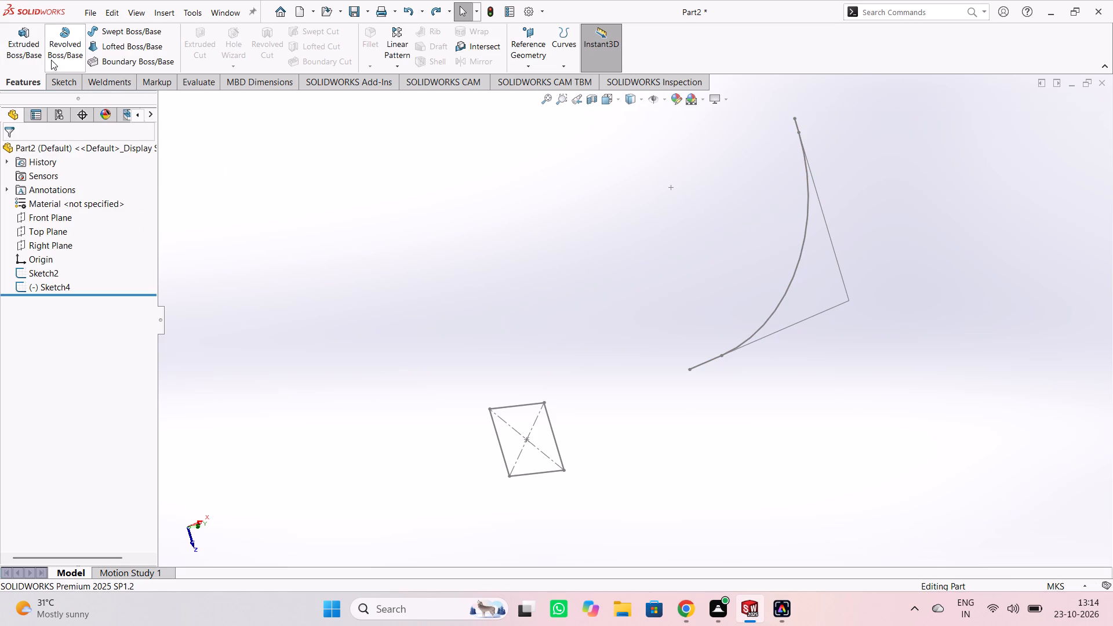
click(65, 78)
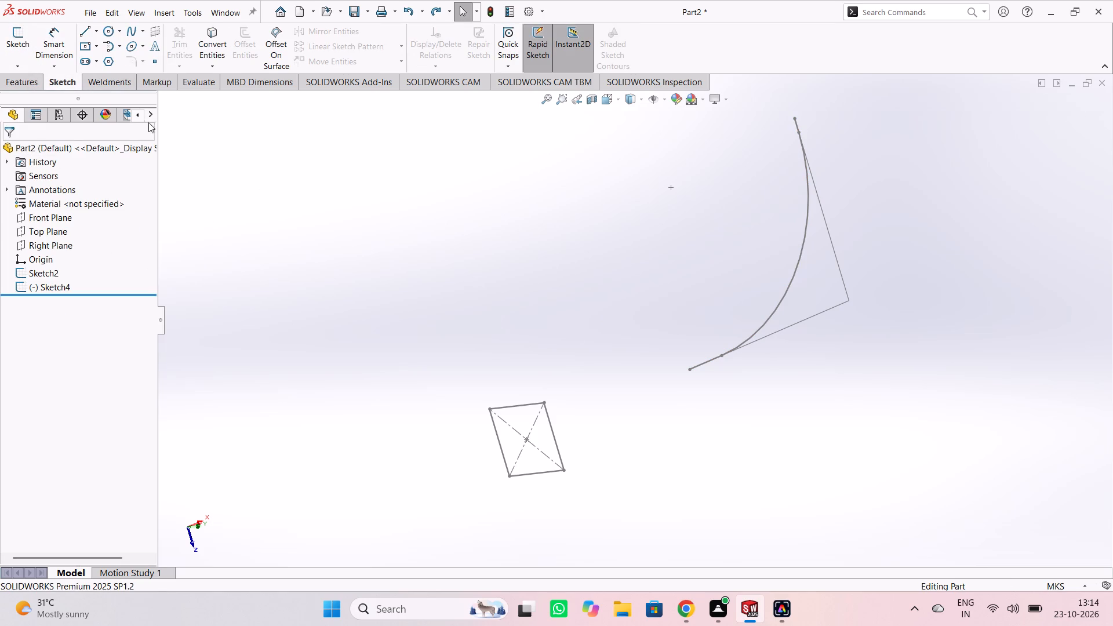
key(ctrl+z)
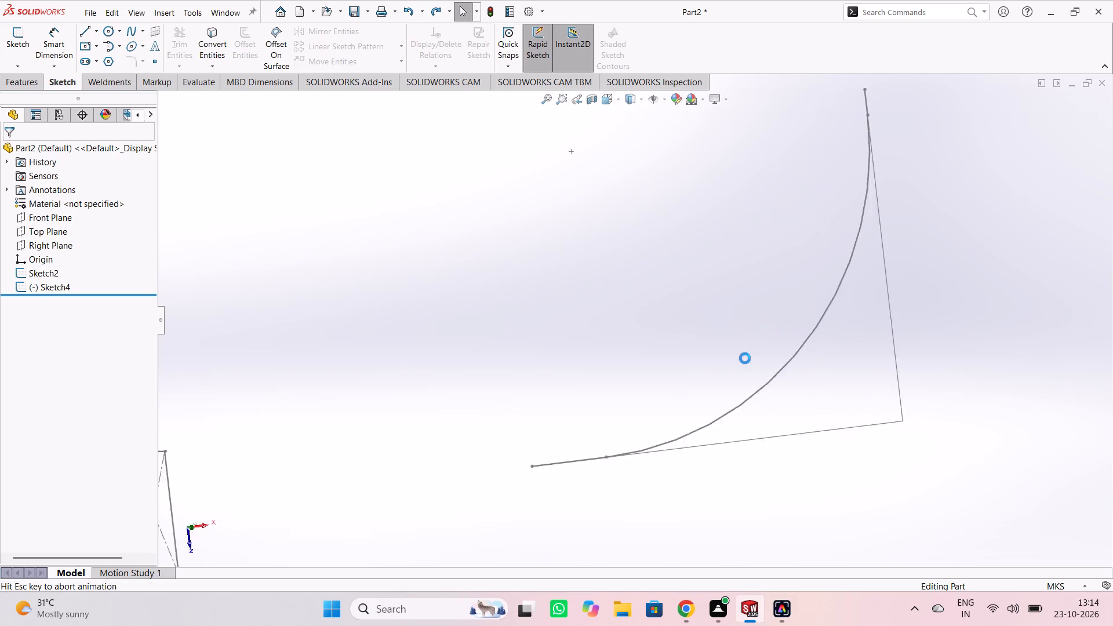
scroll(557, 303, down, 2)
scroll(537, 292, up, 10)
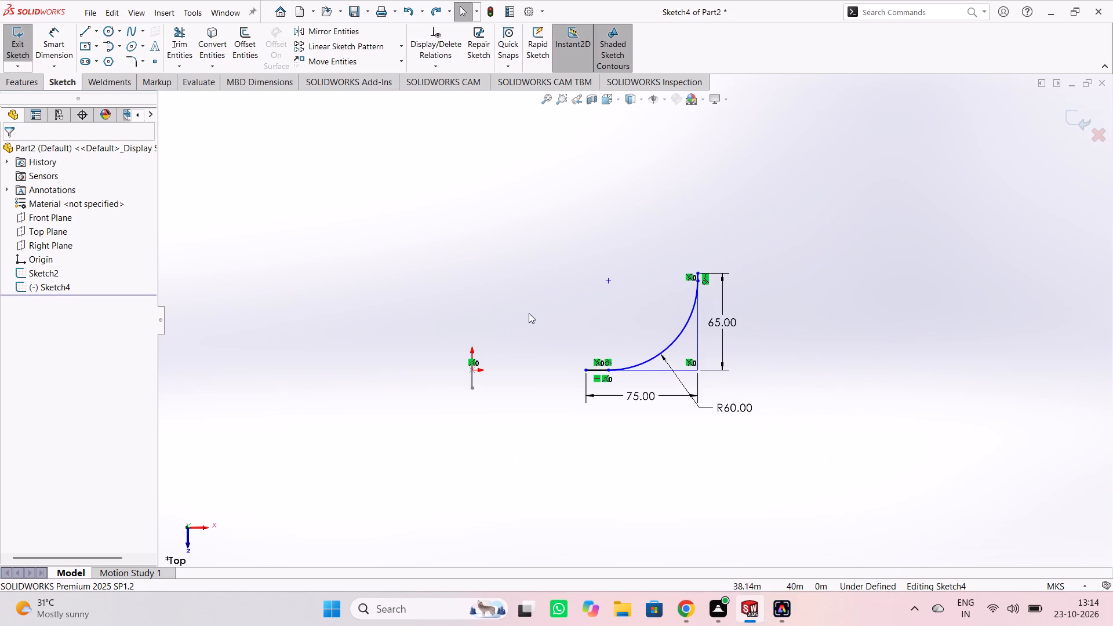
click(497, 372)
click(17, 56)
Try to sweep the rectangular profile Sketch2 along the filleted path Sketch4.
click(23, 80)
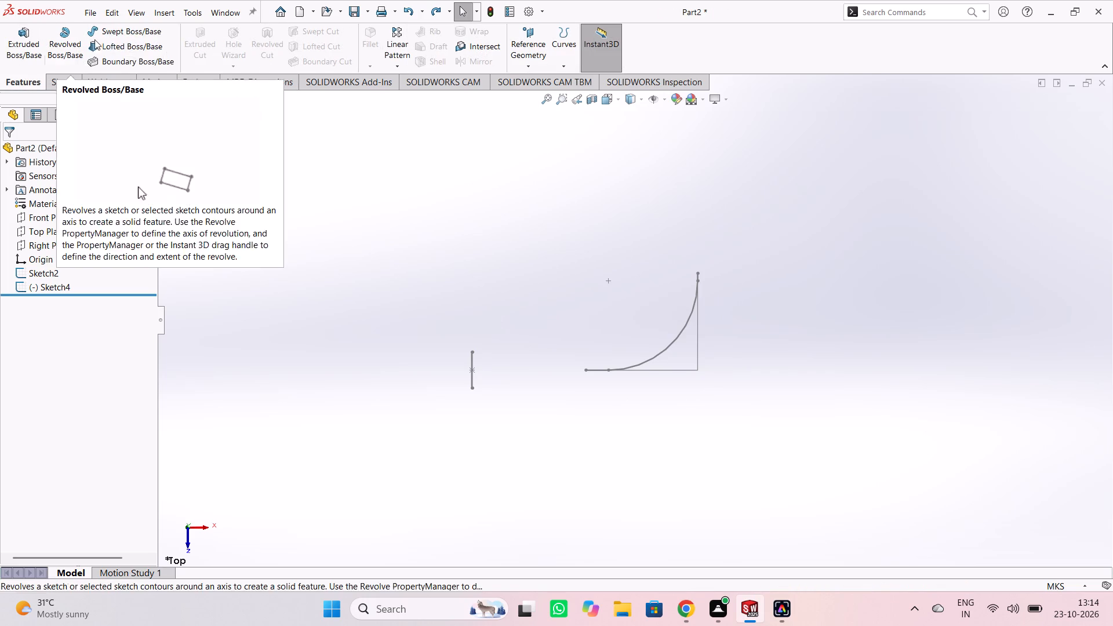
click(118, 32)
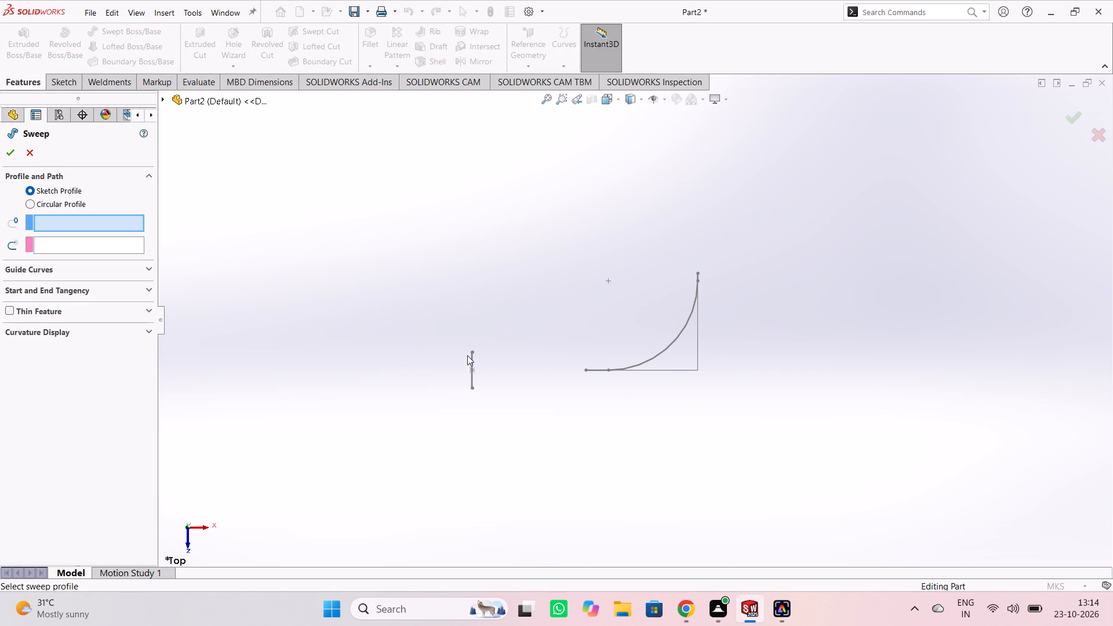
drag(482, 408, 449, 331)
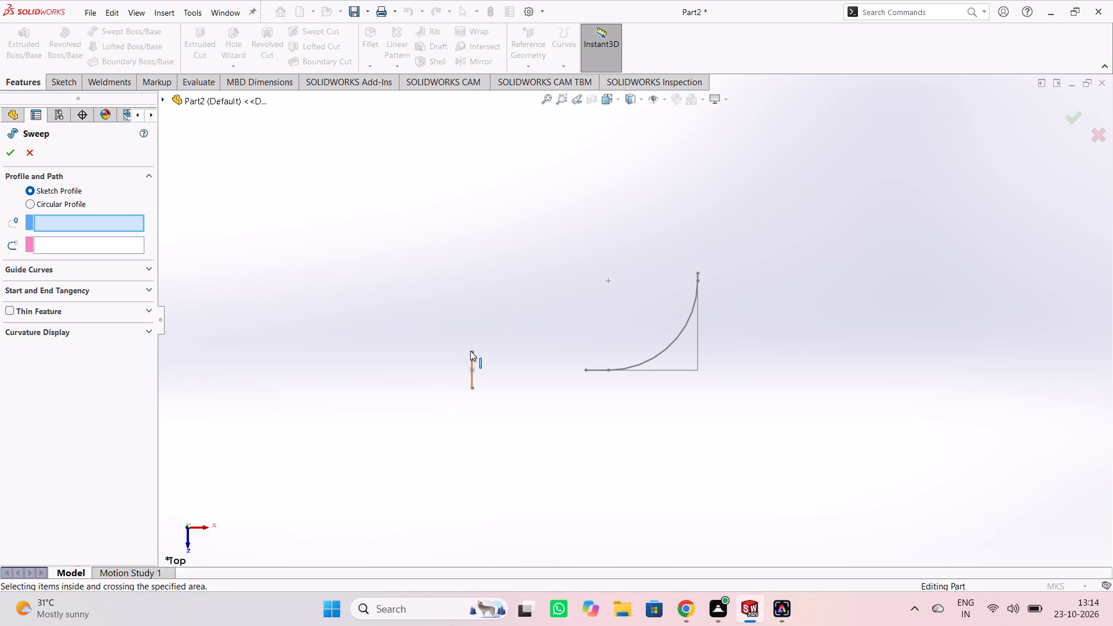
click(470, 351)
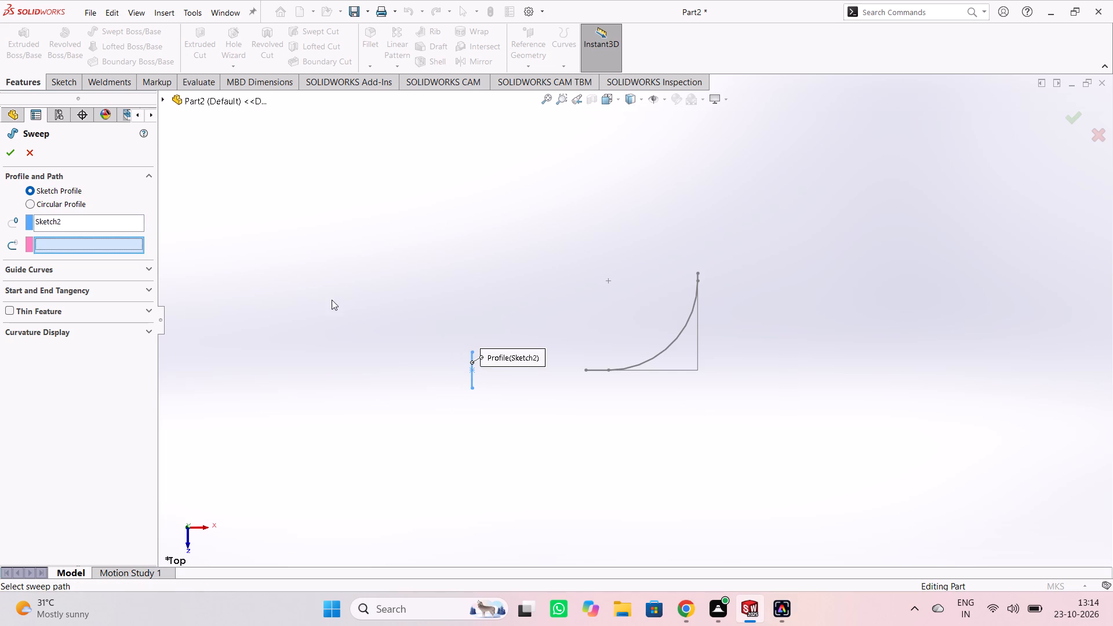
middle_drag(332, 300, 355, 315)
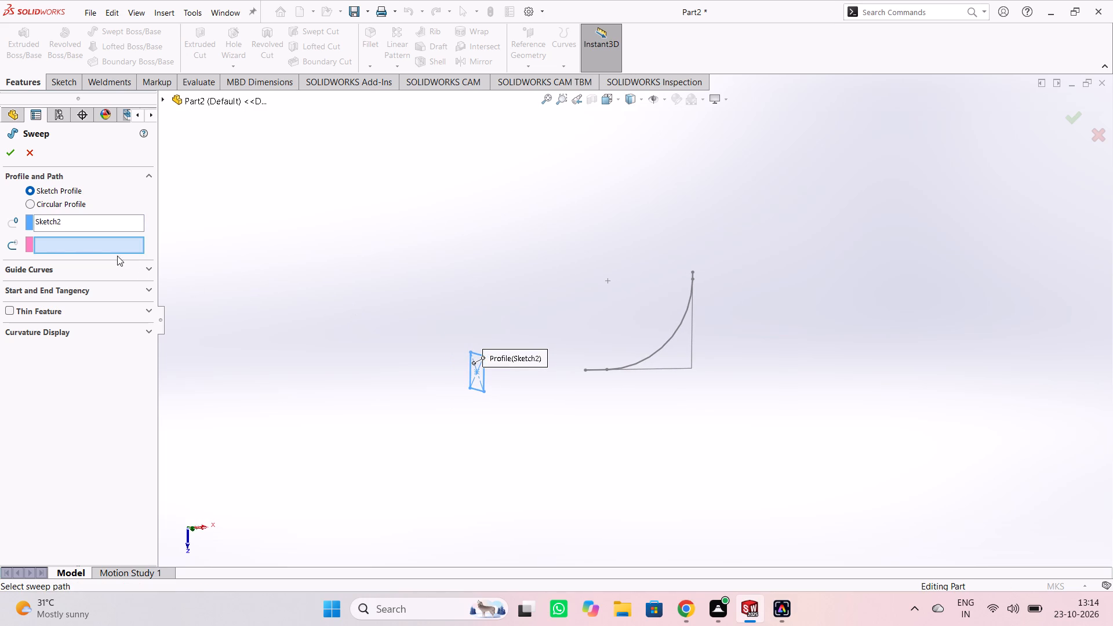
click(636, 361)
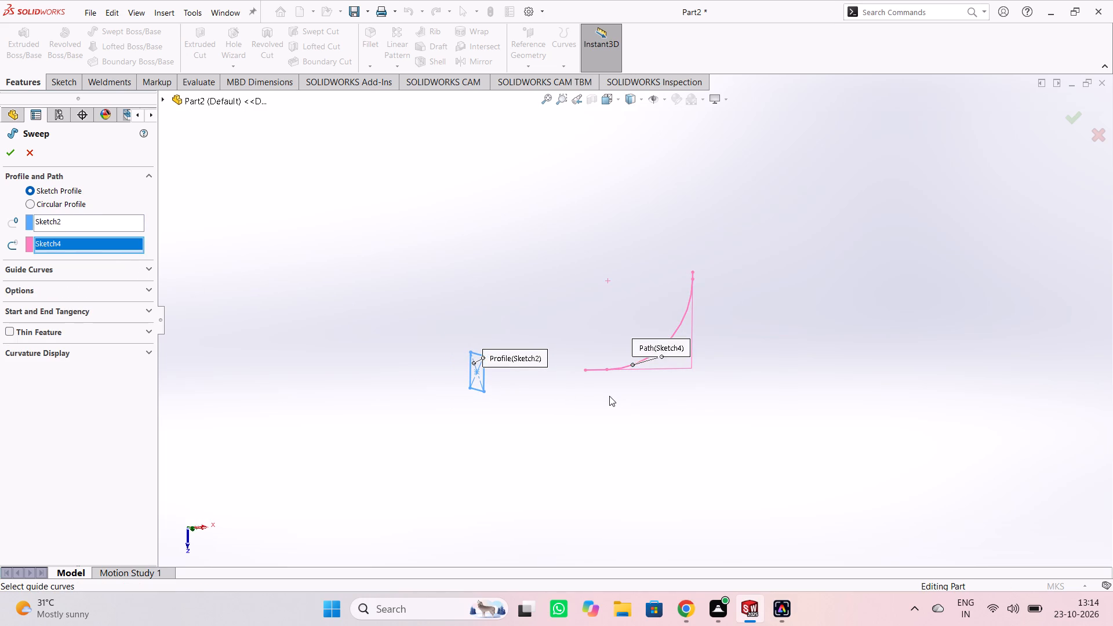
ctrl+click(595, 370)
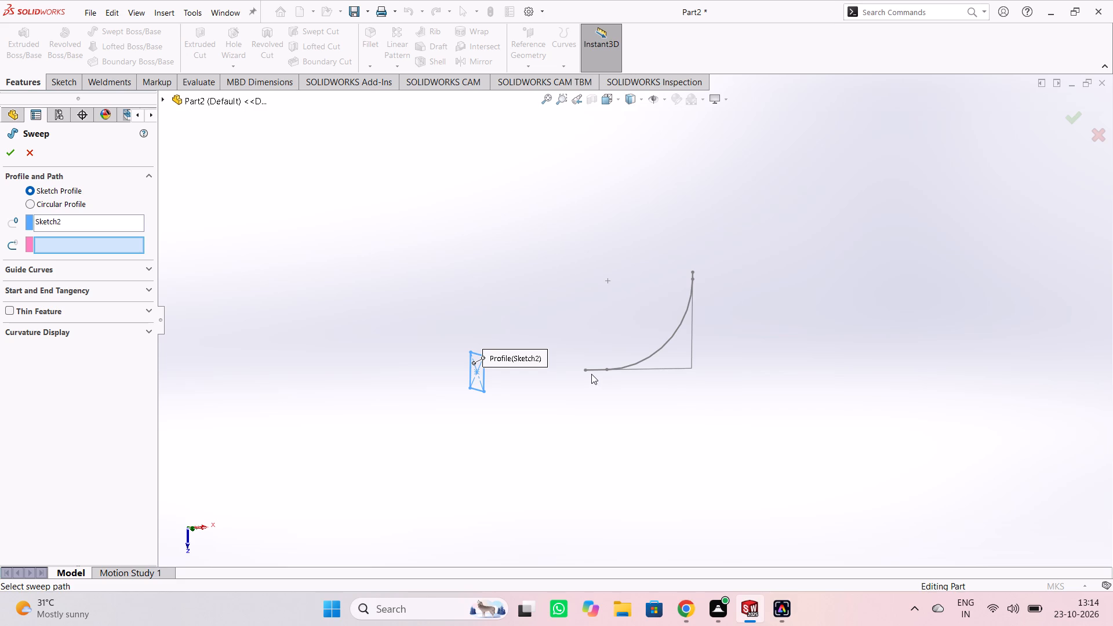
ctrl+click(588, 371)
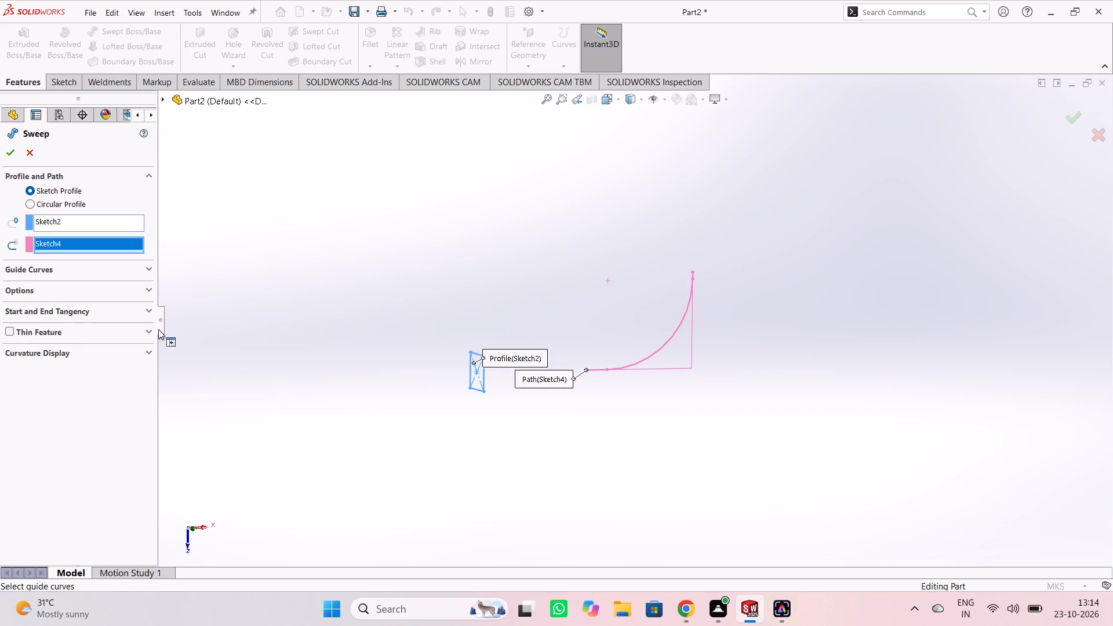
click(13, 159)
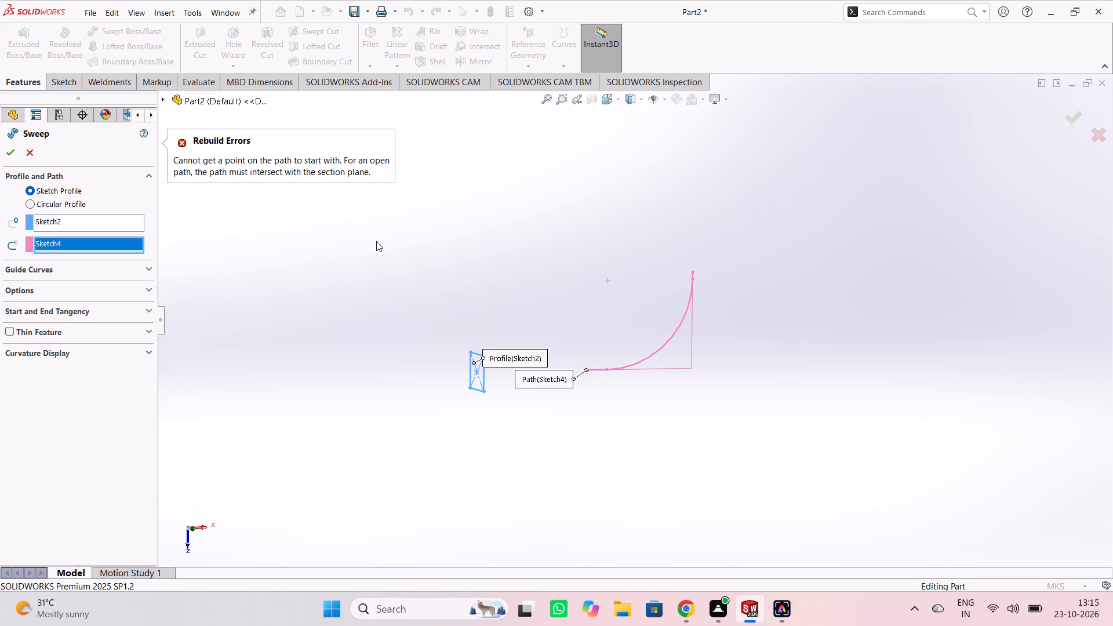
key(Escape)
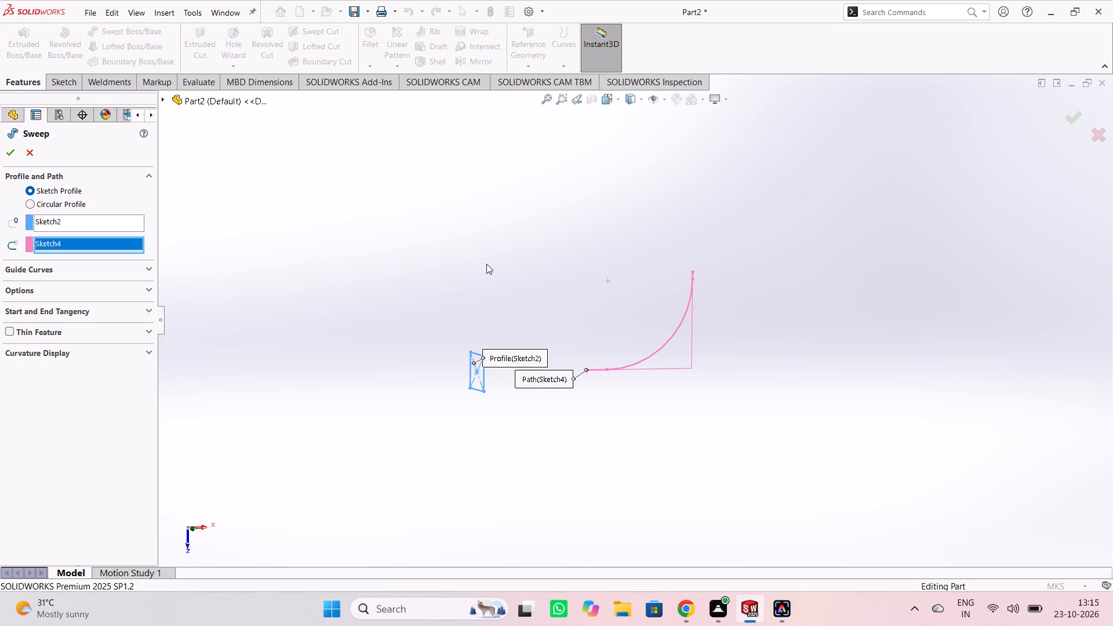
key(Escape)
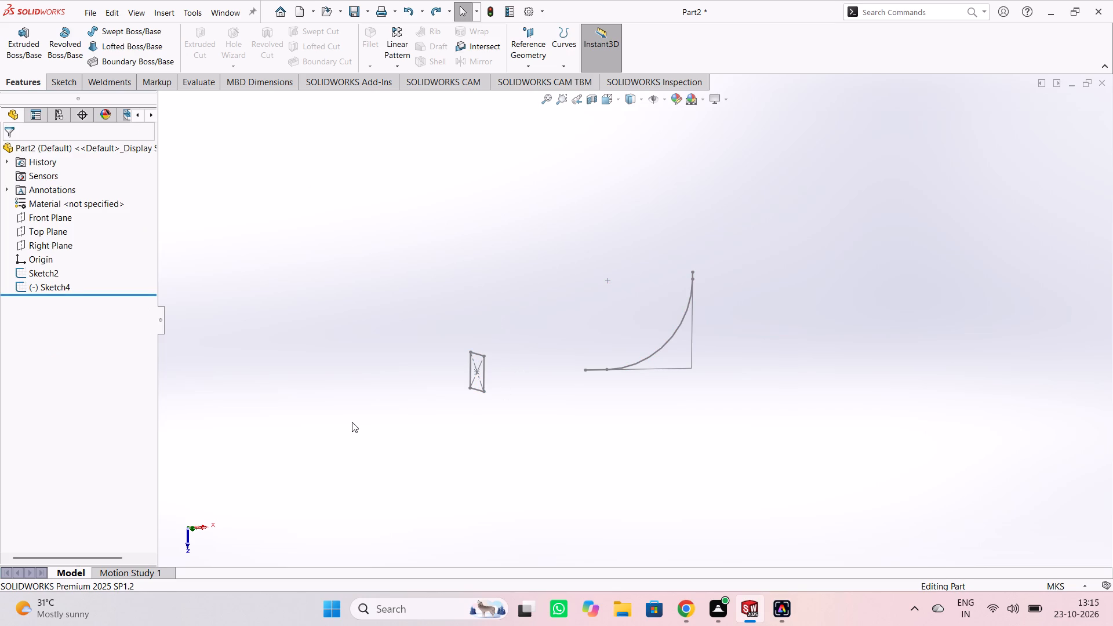
Return to the Top Plane path sketch by undoing its exit, and delete the whole filleted path with its dimensions.
key(ctrl+z)
scroll(352, 436, down, 3)
scroll(378, 414, up, 7)
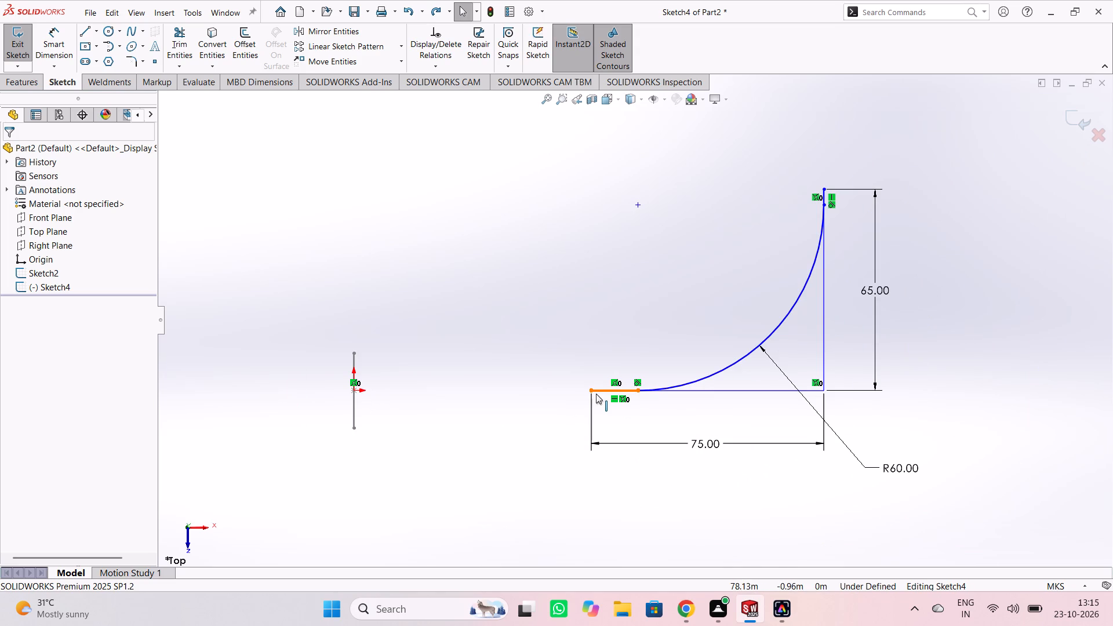
drag(966, 488, 533, 174)
key(Delete)
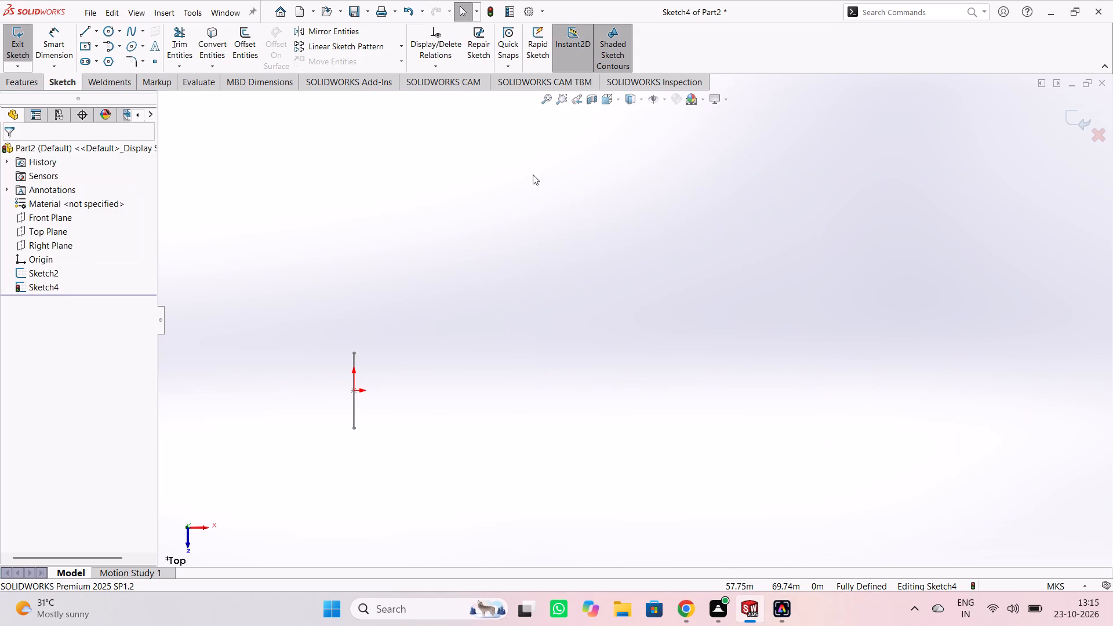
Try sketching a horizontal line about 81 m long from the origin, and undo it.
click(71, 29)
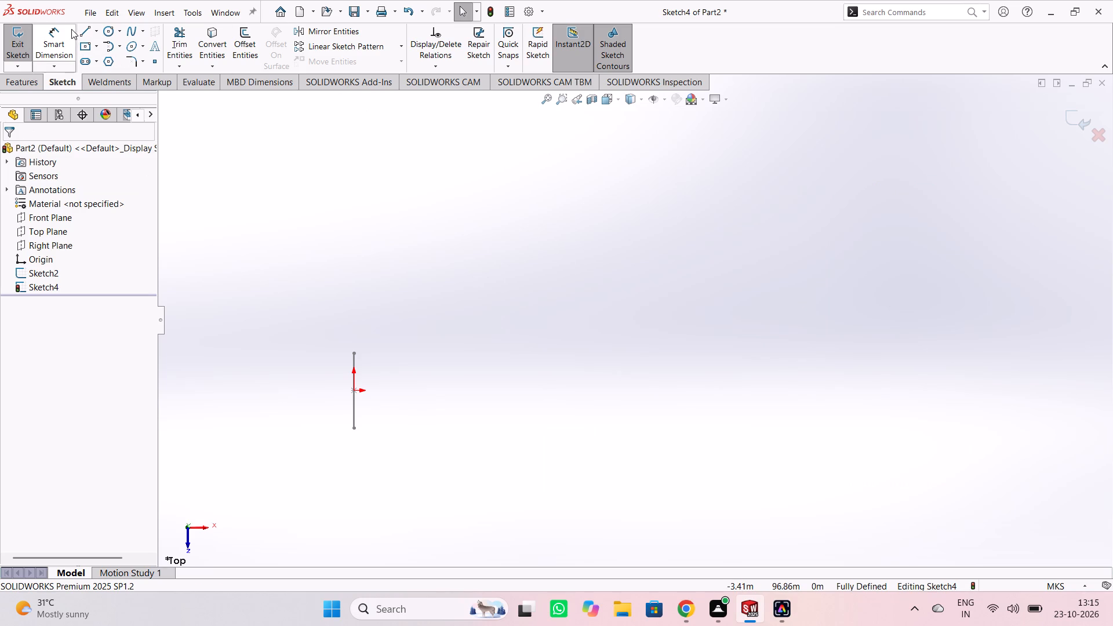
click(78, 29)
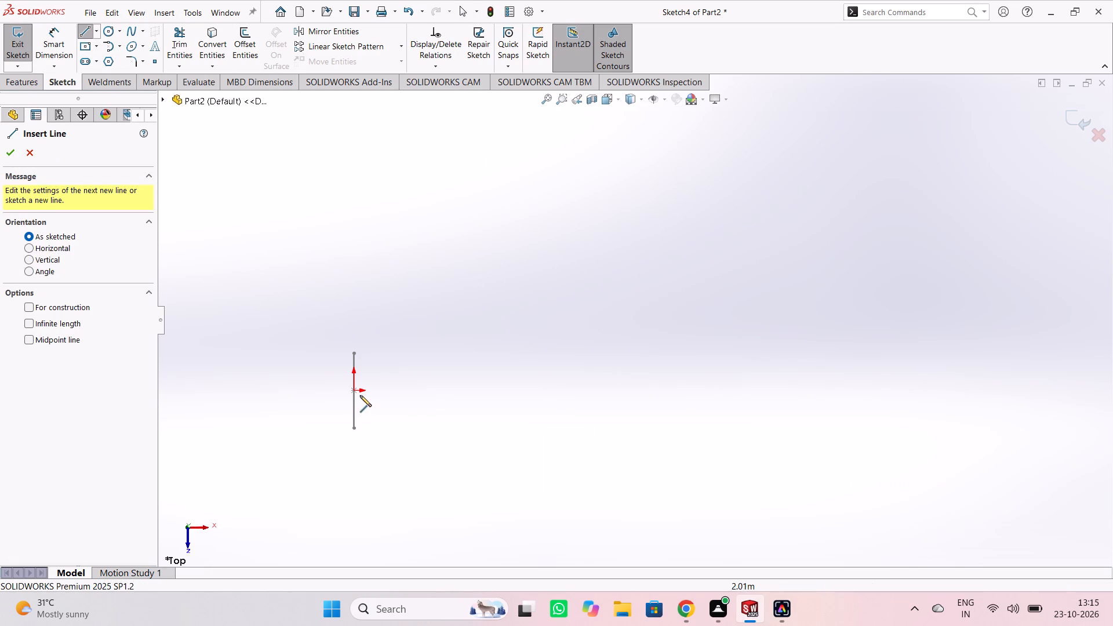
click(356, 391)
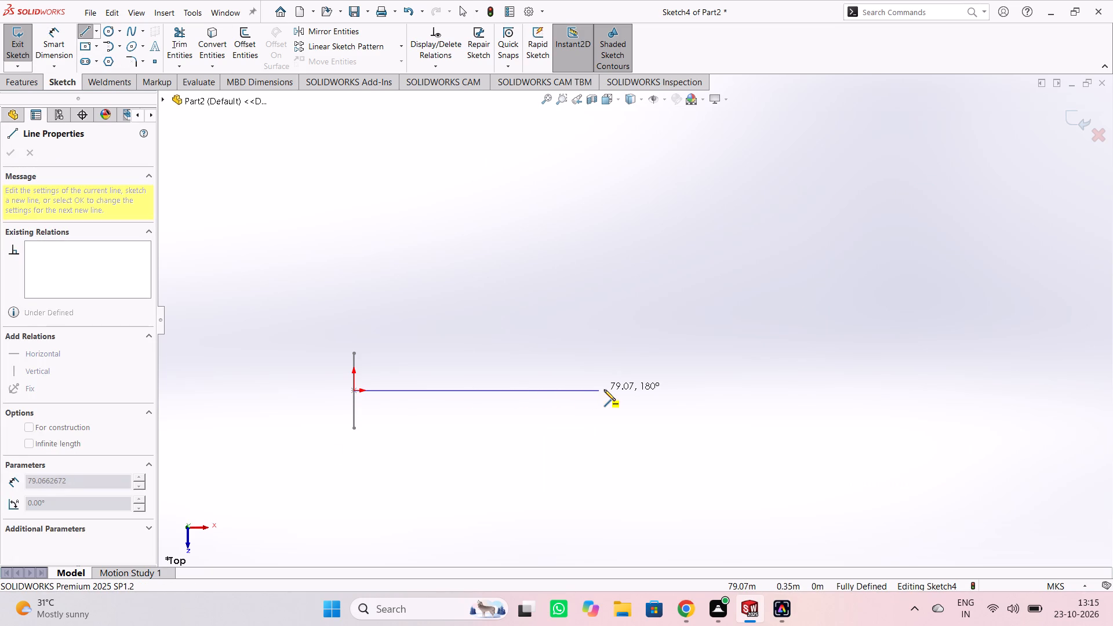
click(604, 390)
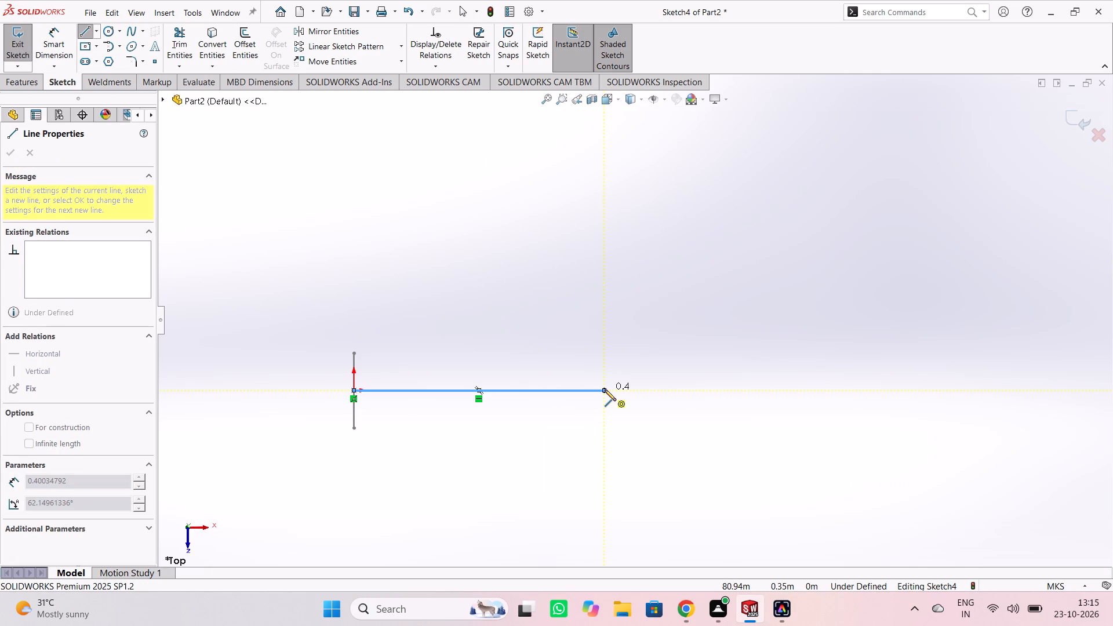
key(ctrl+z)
Sketch an L-shaped path from the origin with a horizontal line about 100 m long and a vertical line about 79 m long.
click(87, 32)
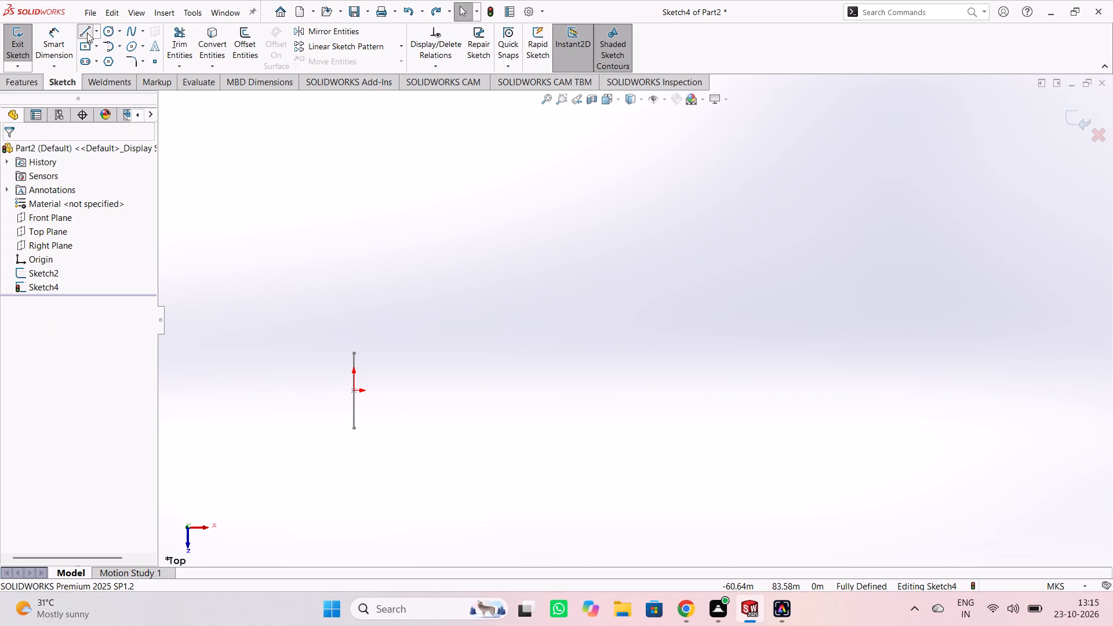
click(352, 390)
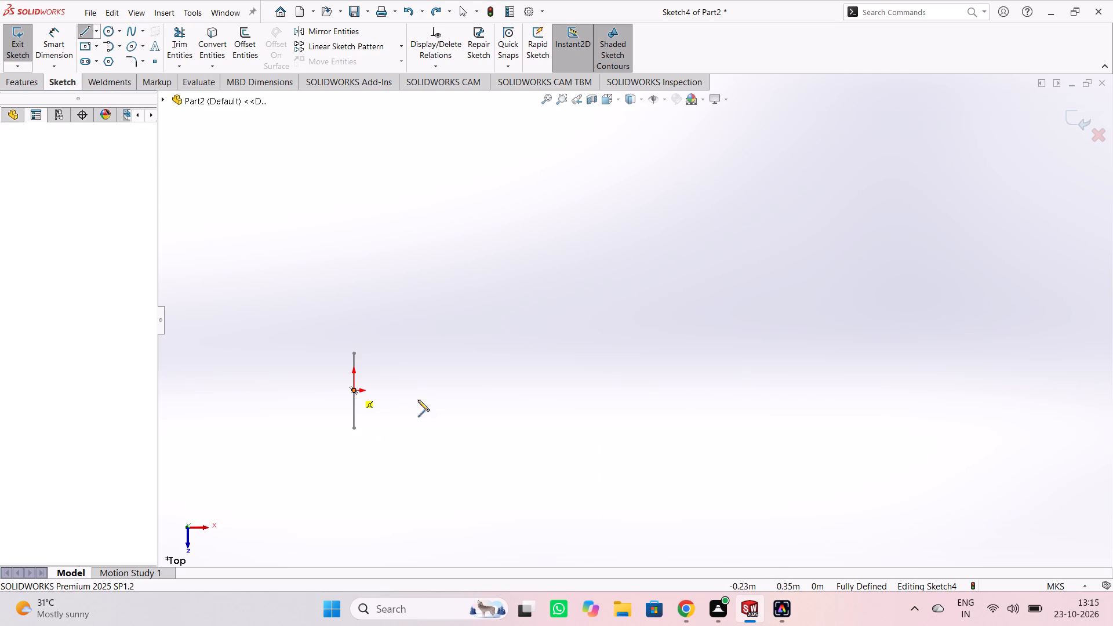
click(665, 389)
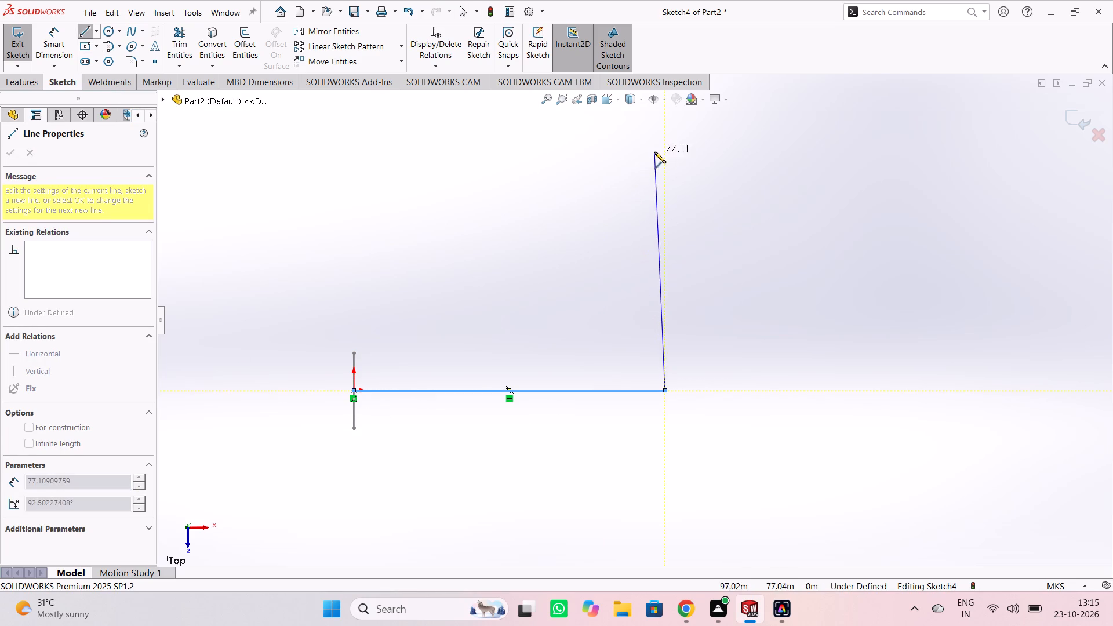
click(666, 145)
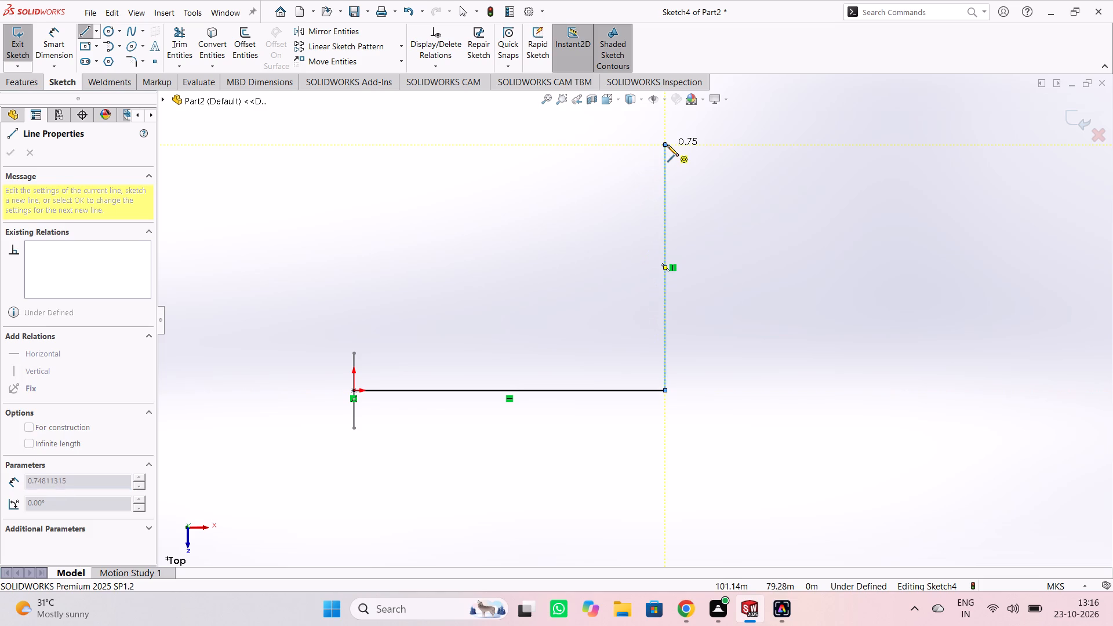
key(Escape)
Dimension the path's vertical line to 75 m.
right_click(777, 185)
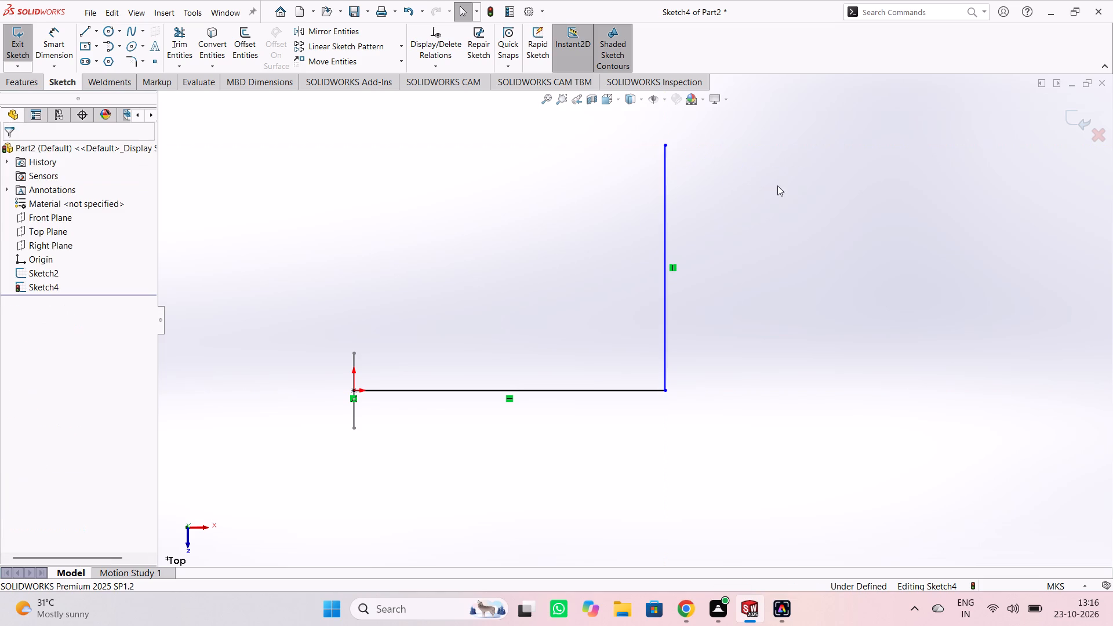
click(888, 168)
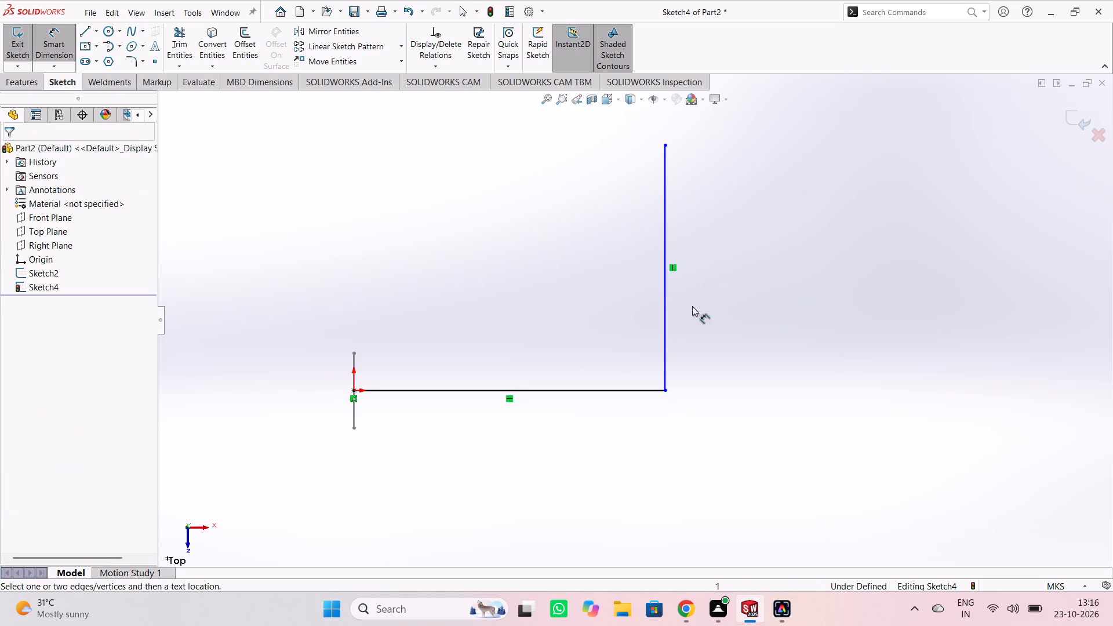
click(667, 319)
click(841, 276)
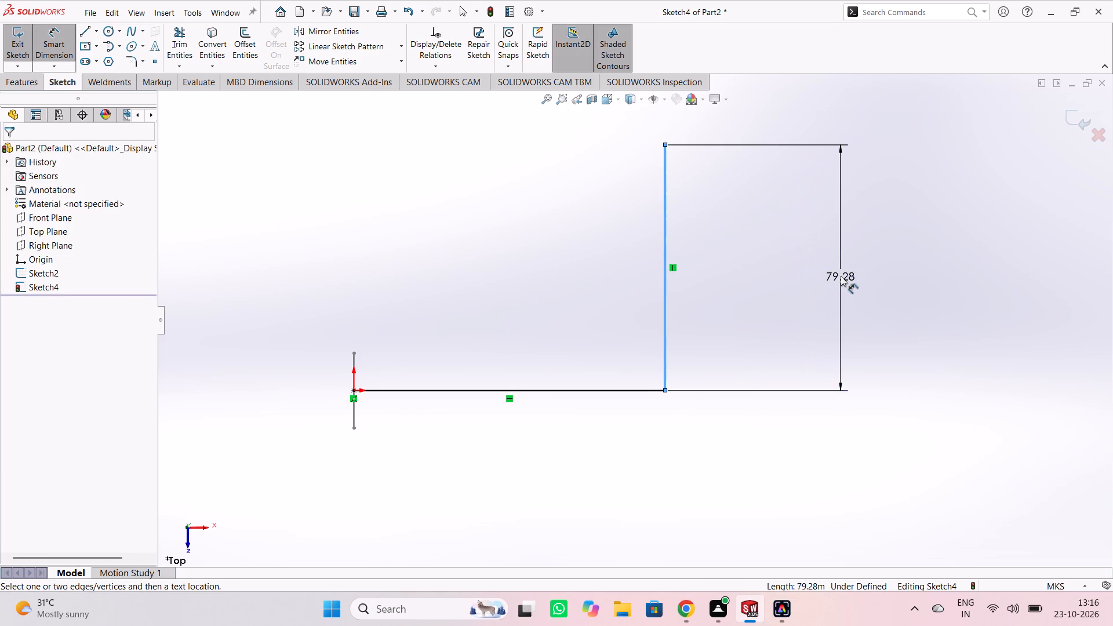
text(75)
key(Return)
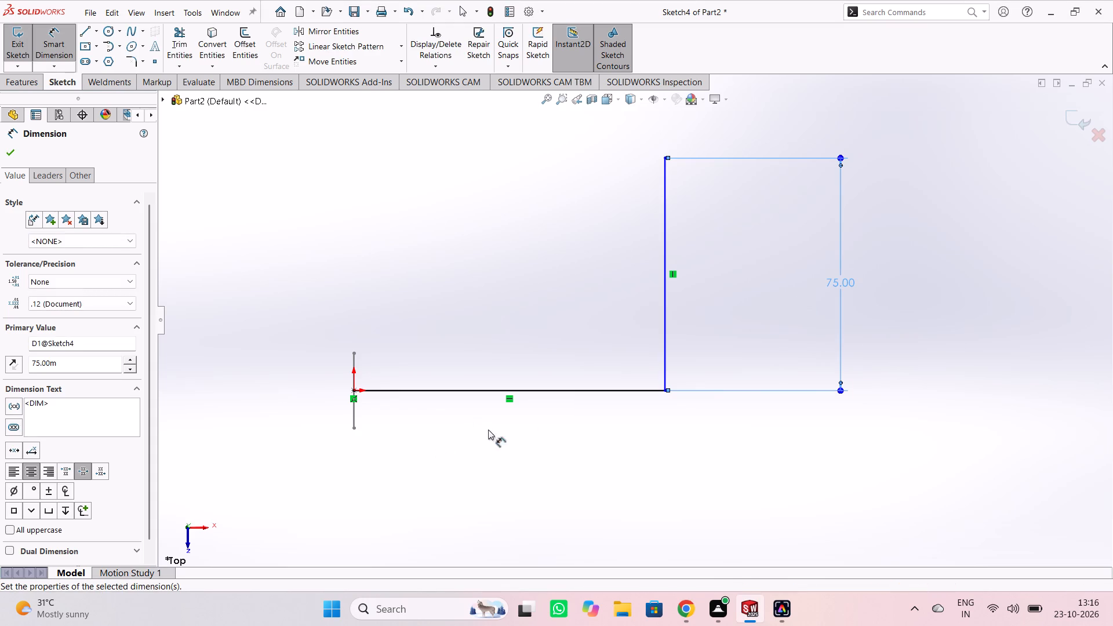
Dimension the path's horizontal line from the origin to 65 m.
click(553, 388)
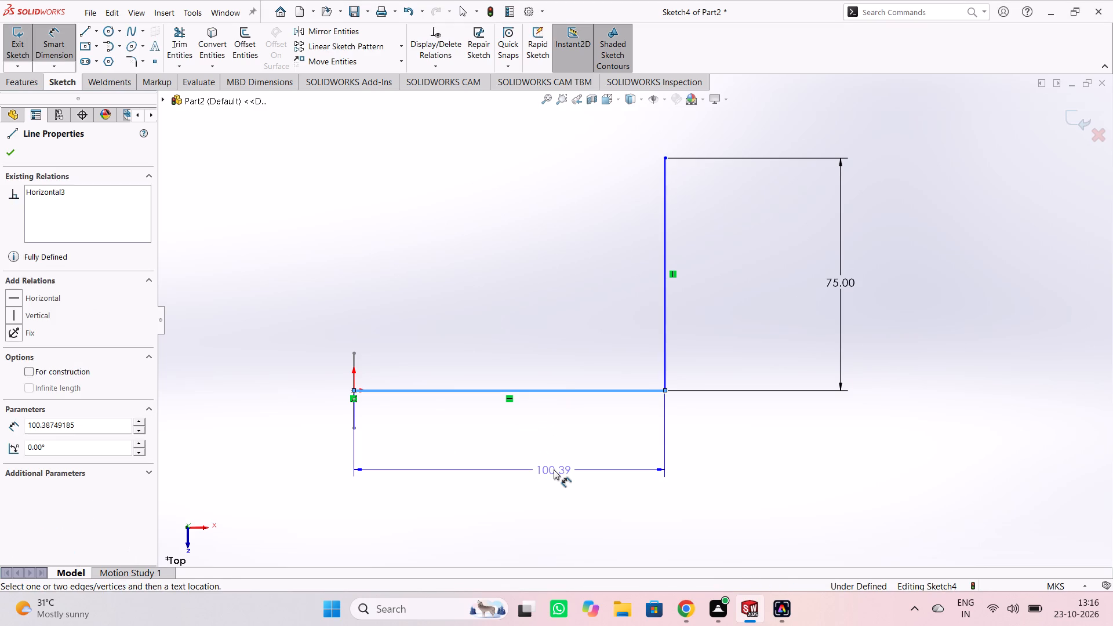
click(554, 469)
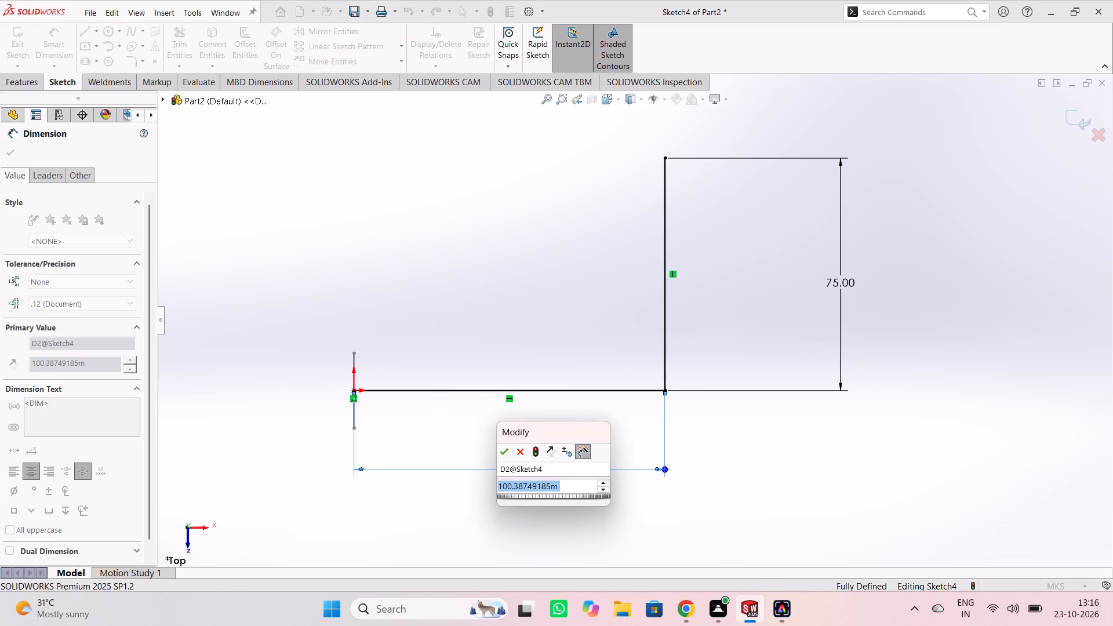
text(65)
key(Return)
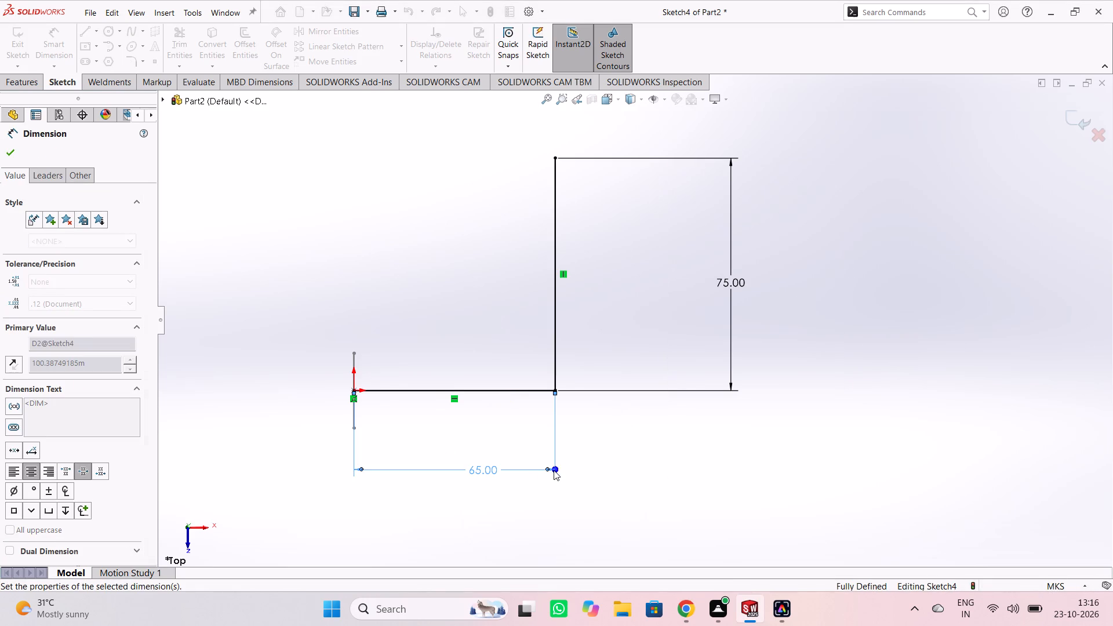
click(572, 444)
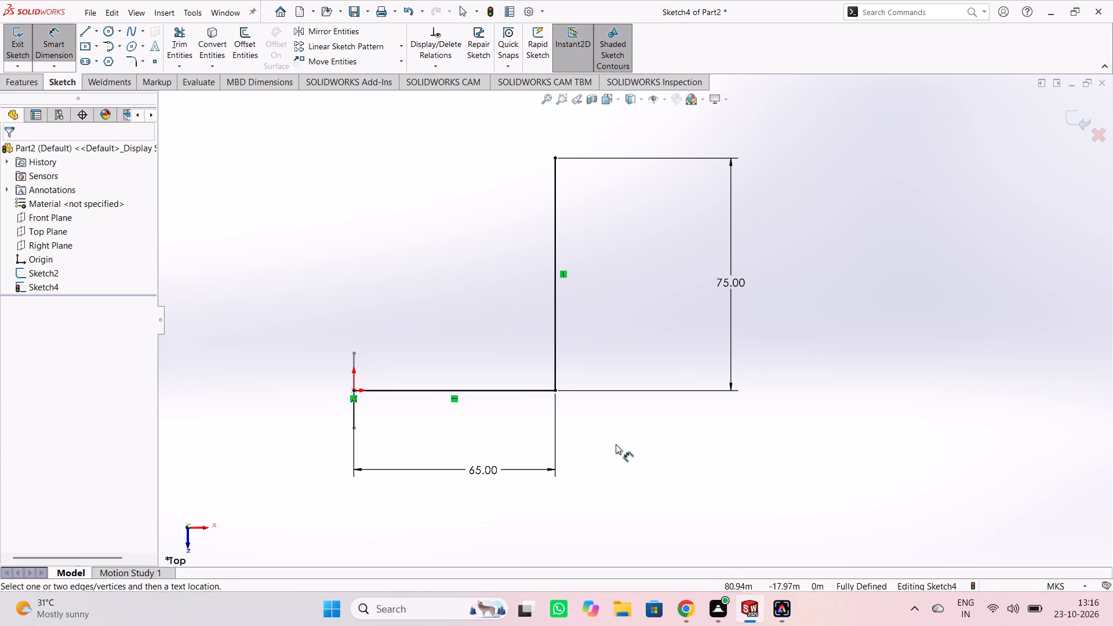
key(Escape)
Fillet the corner between the path's horizontal and vertical lines with a 60 m radius.
click(142, 63)
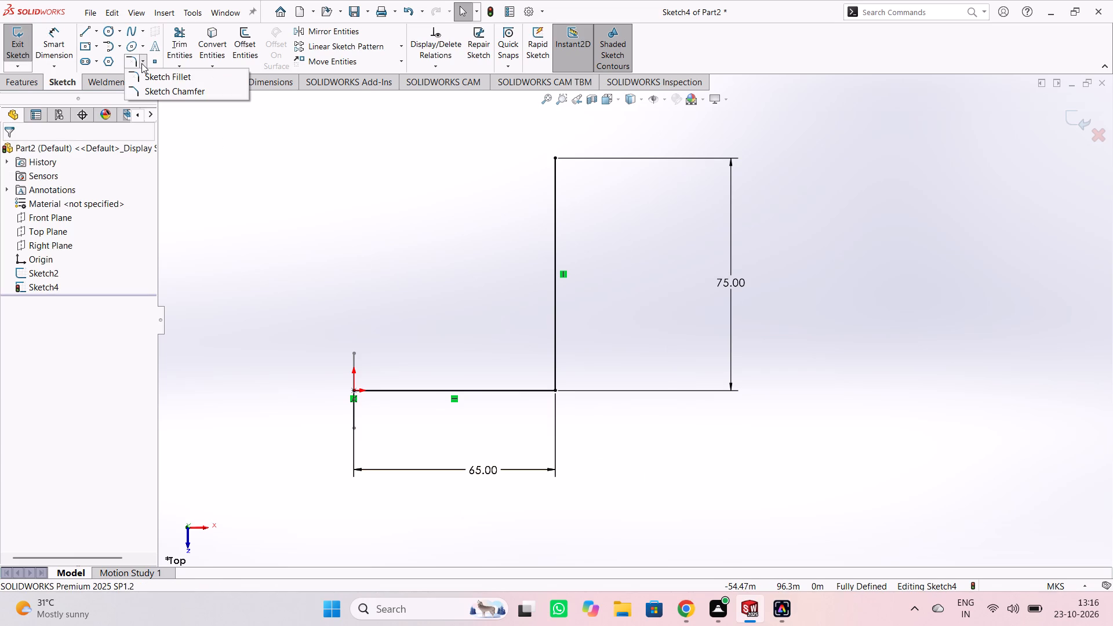
click(136, 69)
click(139, 72)
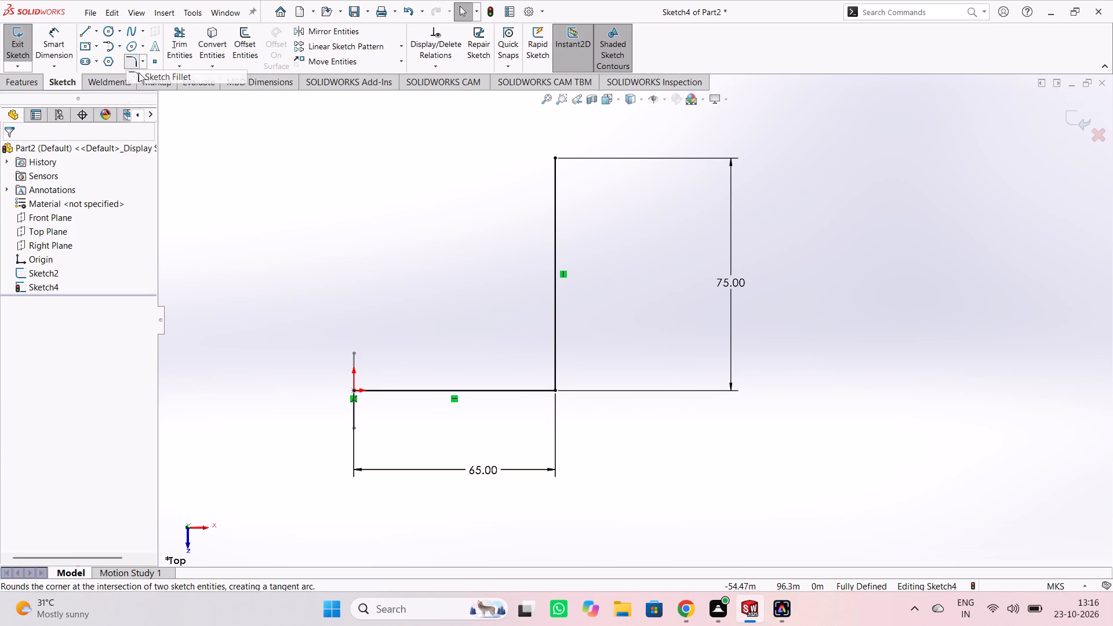
click(478, 389)
click(558, 332)
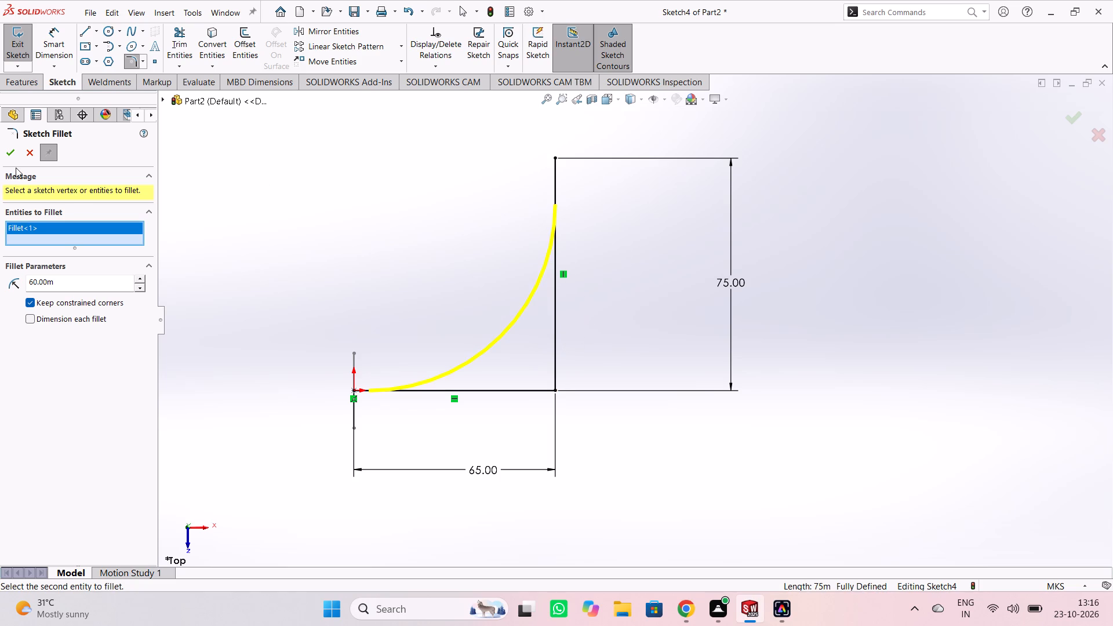
click(13, 155)
click(308, 239)
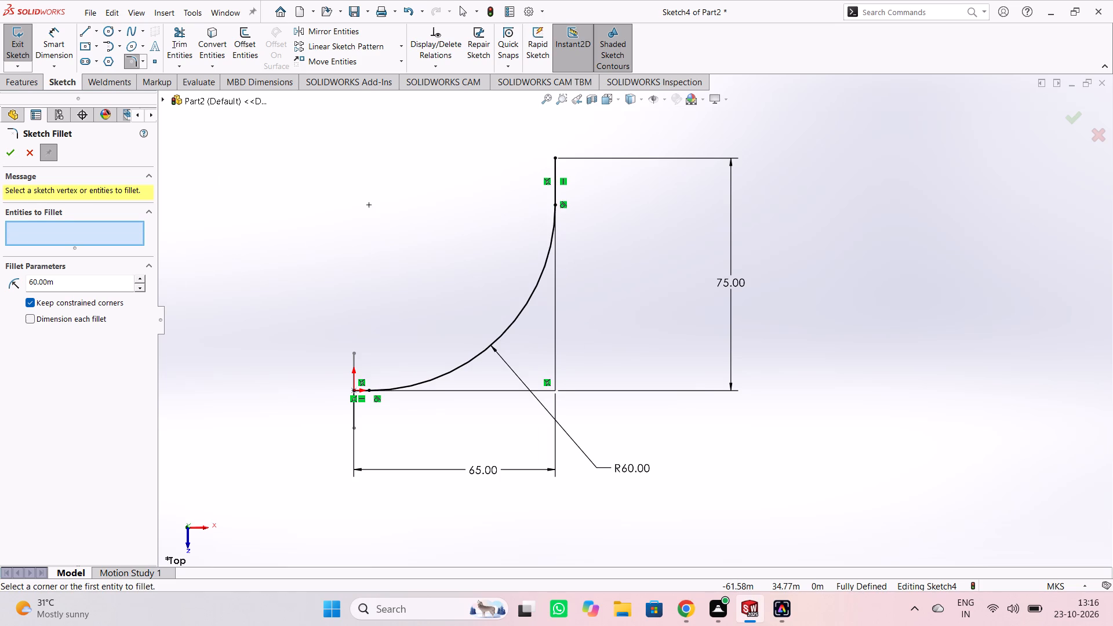
click(5, 153)
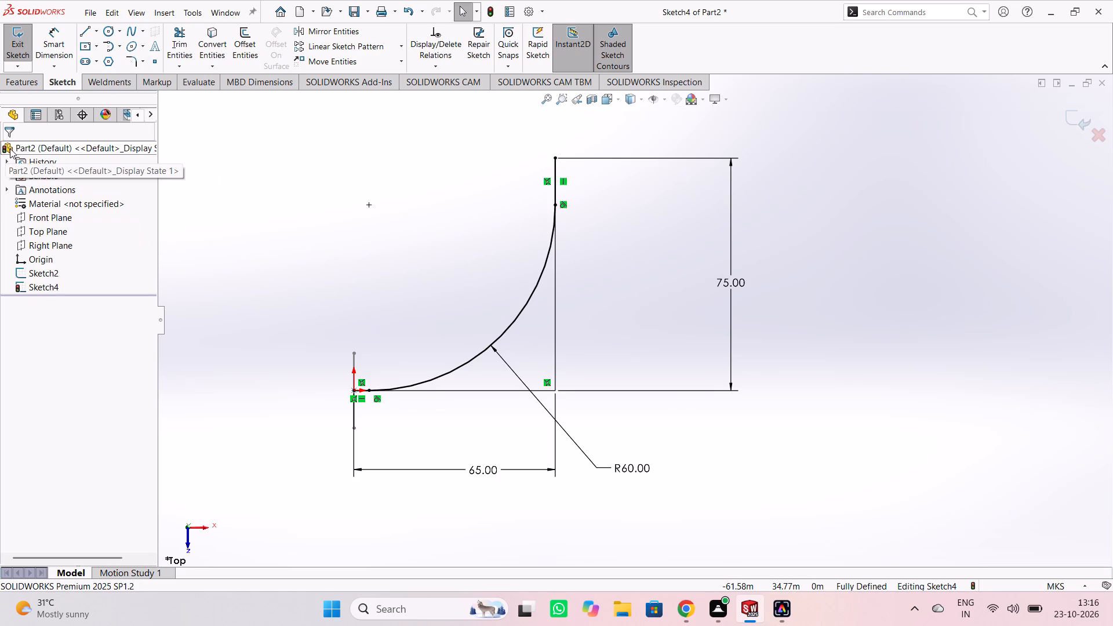
Sweep the rectangle profile along the filleted path as a one-direction thin feature with 3 m wall thickness.
click(21, 81)
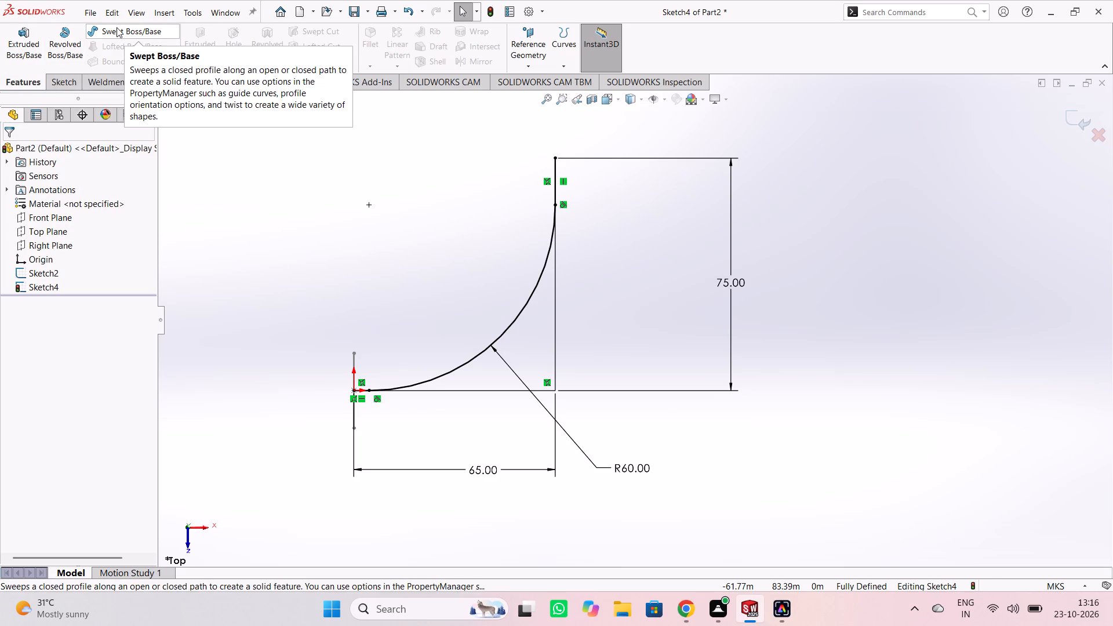
click(117, 27)
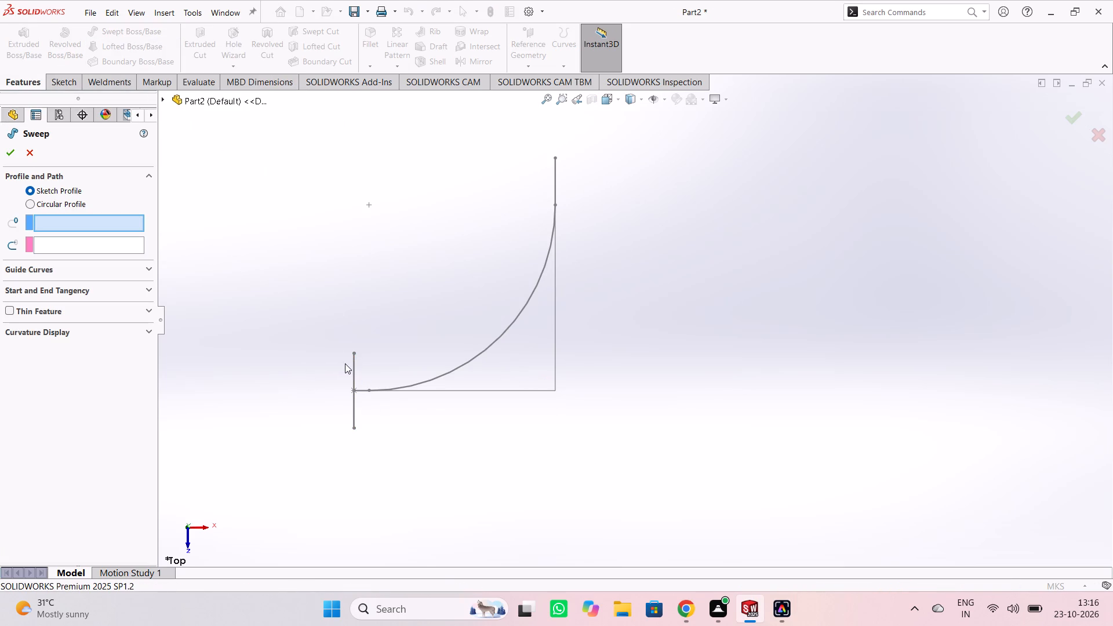
click(354, 369)
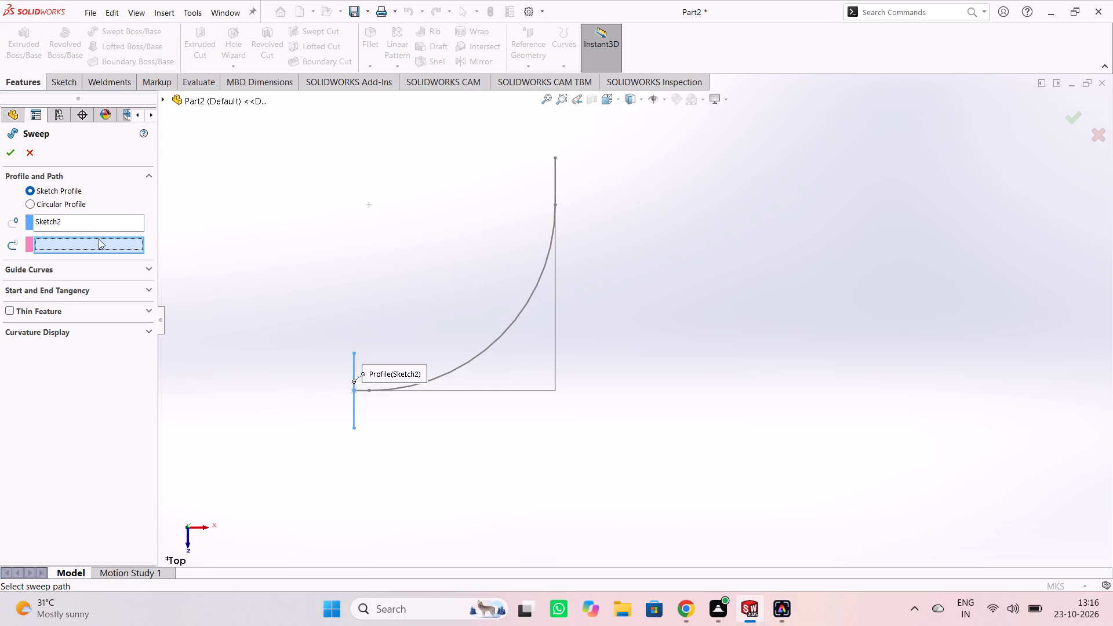
click(498, 341)
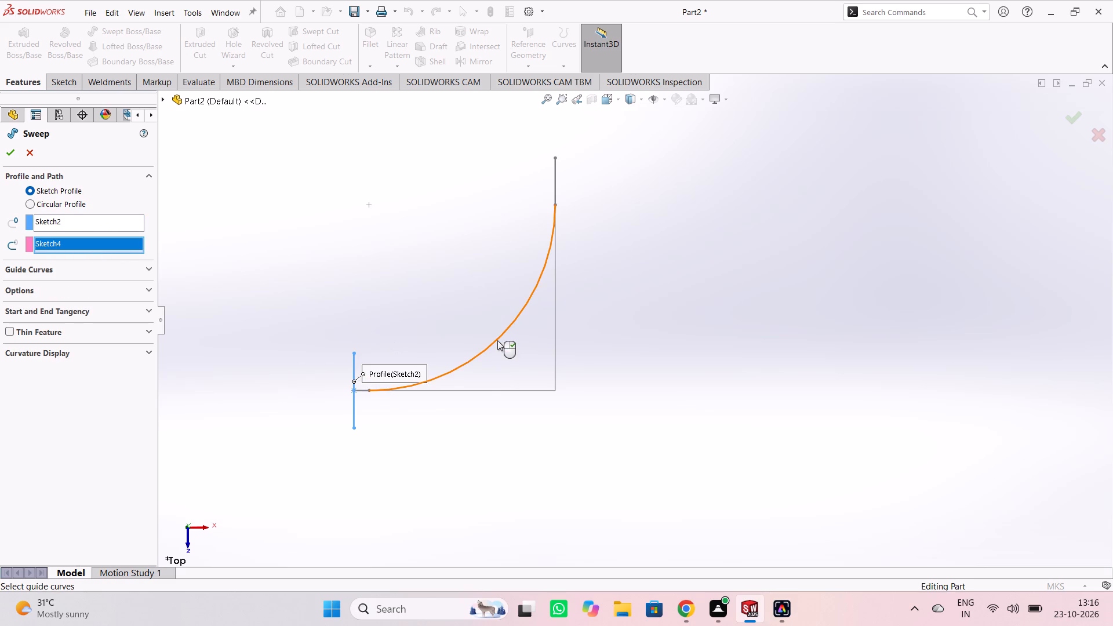
click(34, 331)
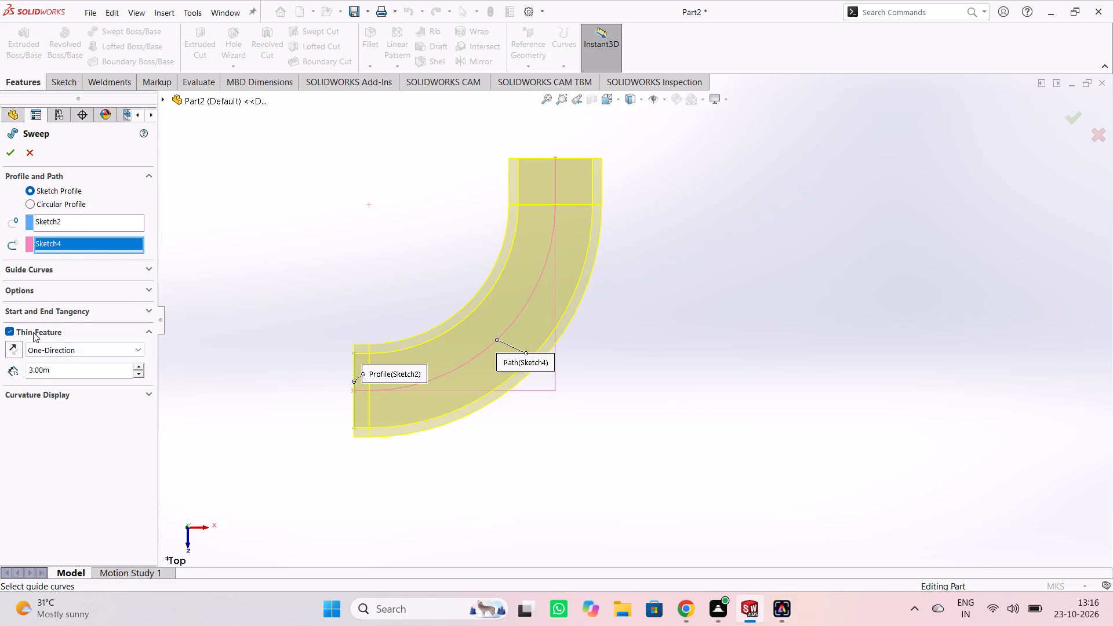
click(12, 159)
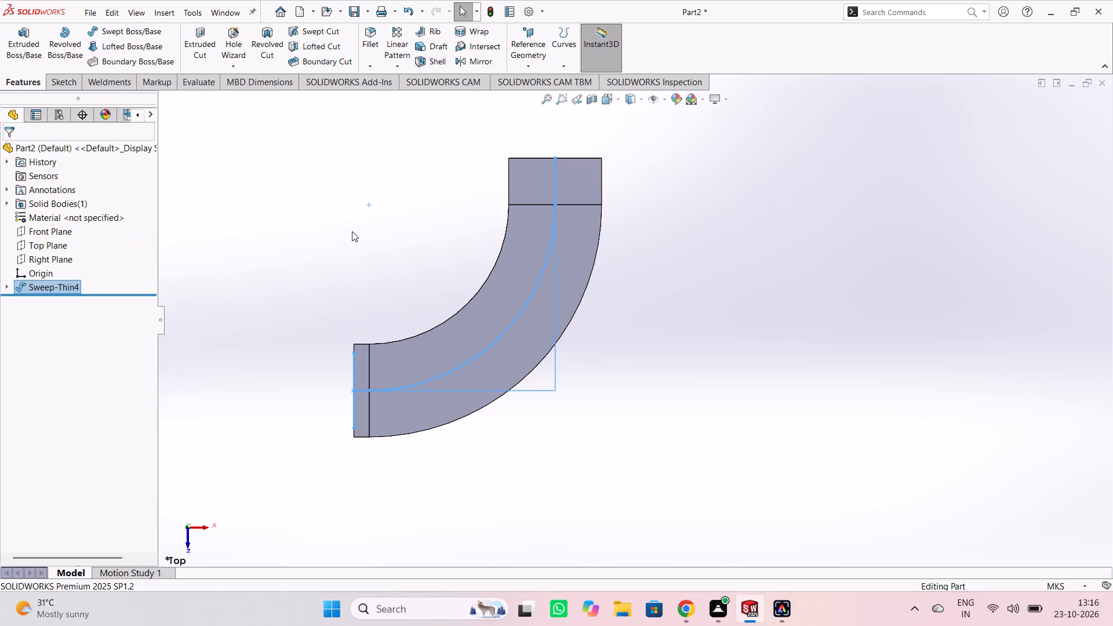
Examine the swept duct's hollow ends, walls and bend from all sides, including the front, back and left views.
click(352, 231)
middle_drag(360, 231, 587, 436)
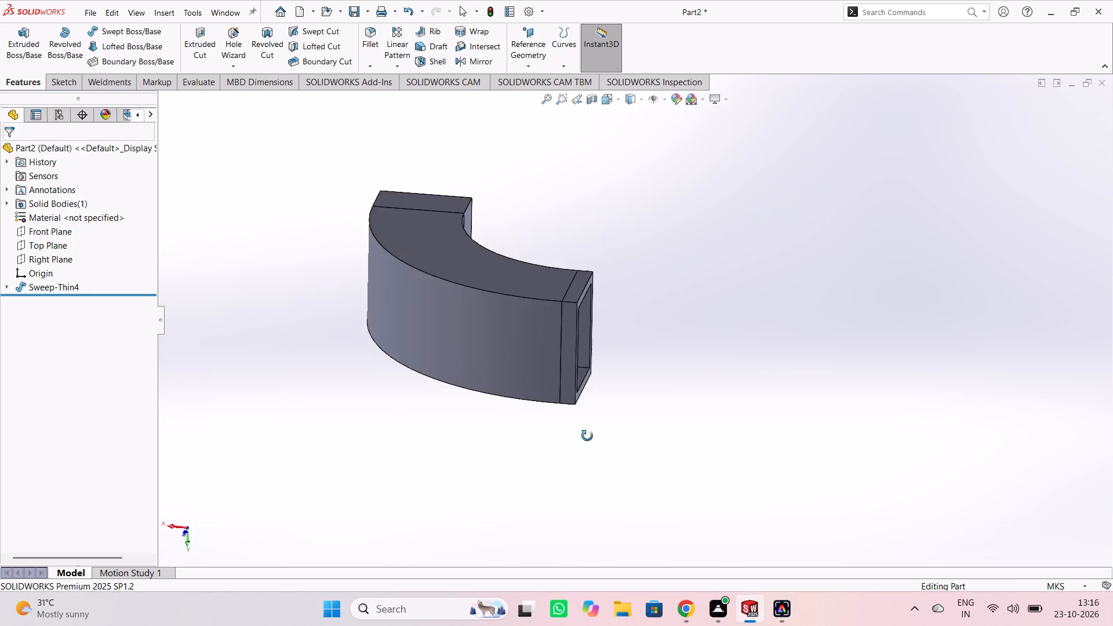
middle_drag(587, 436, 443, 414)
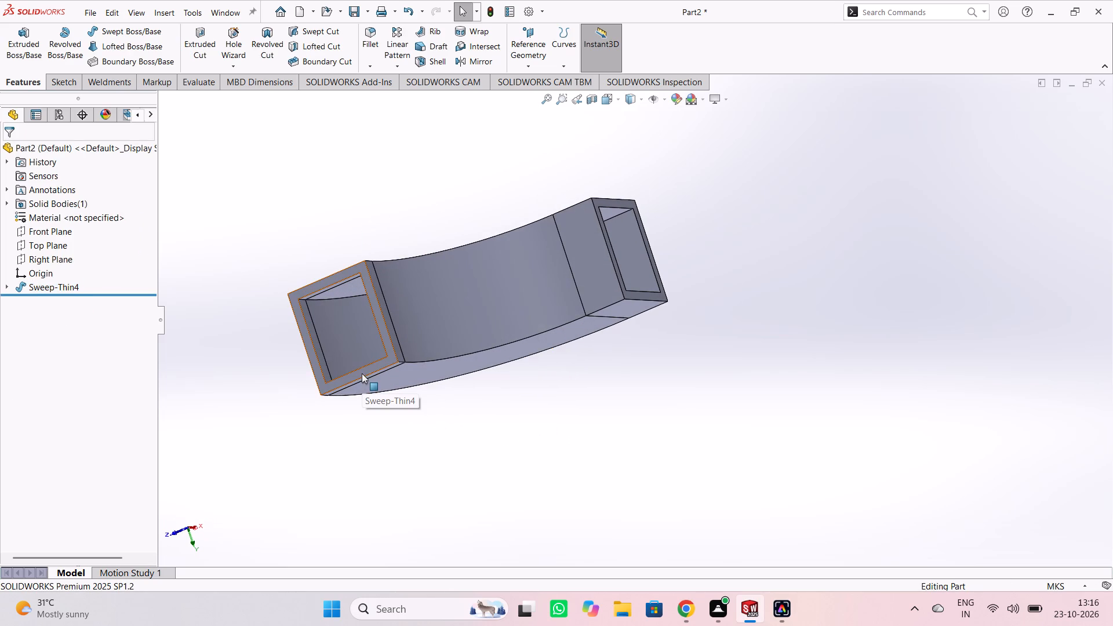
middle_drag(799, 406, 604, 439)
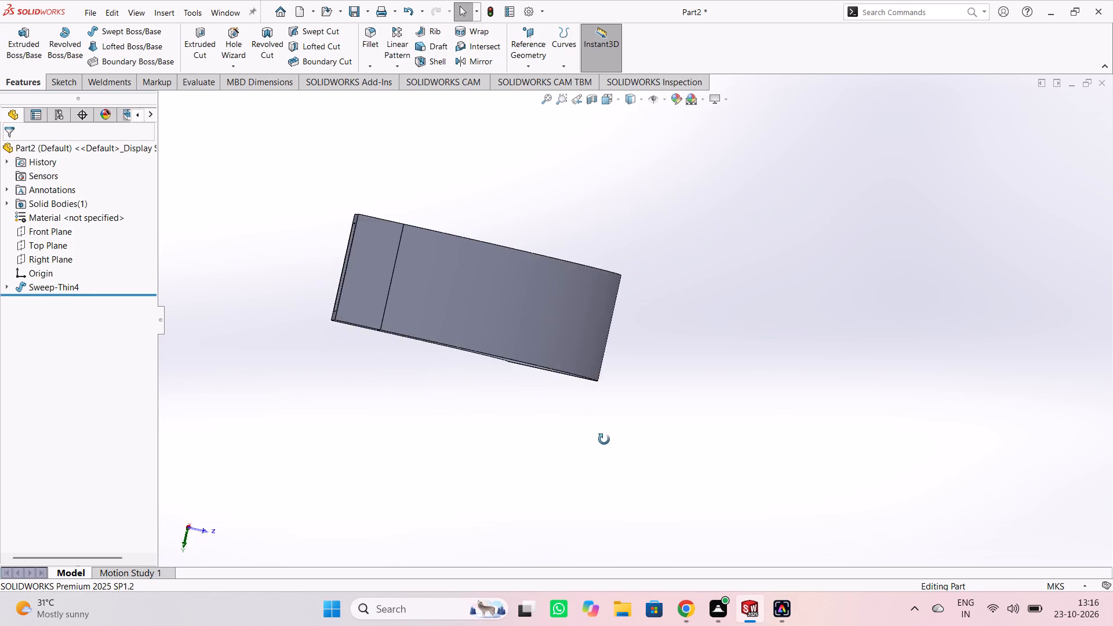
middle_drag(604, 439, 770, 409)
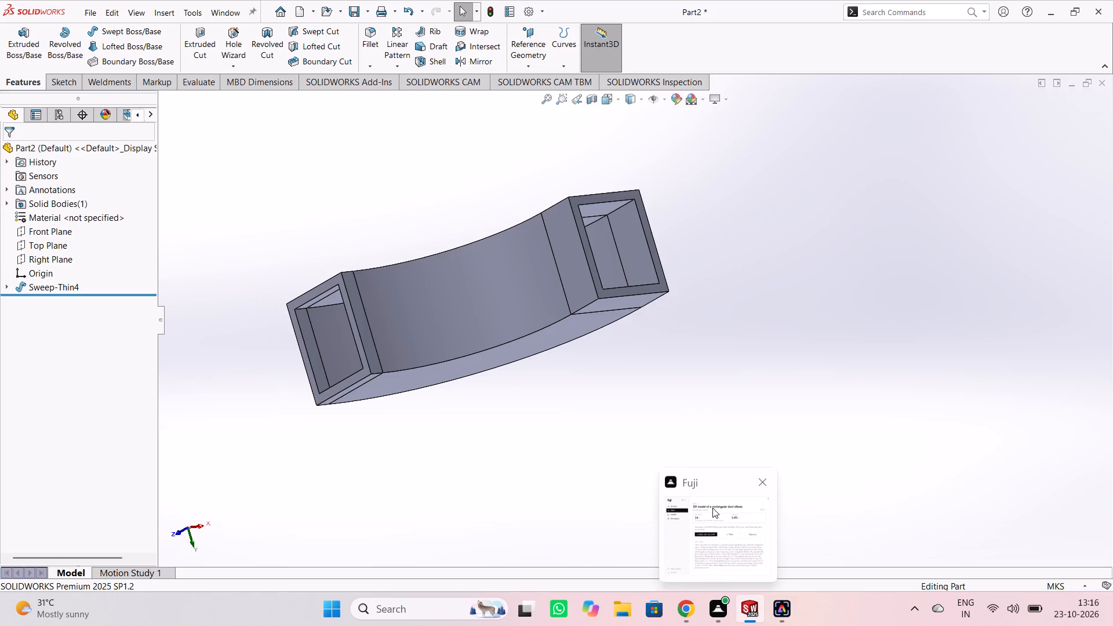
middle_drag(853, 327, 729, 399)
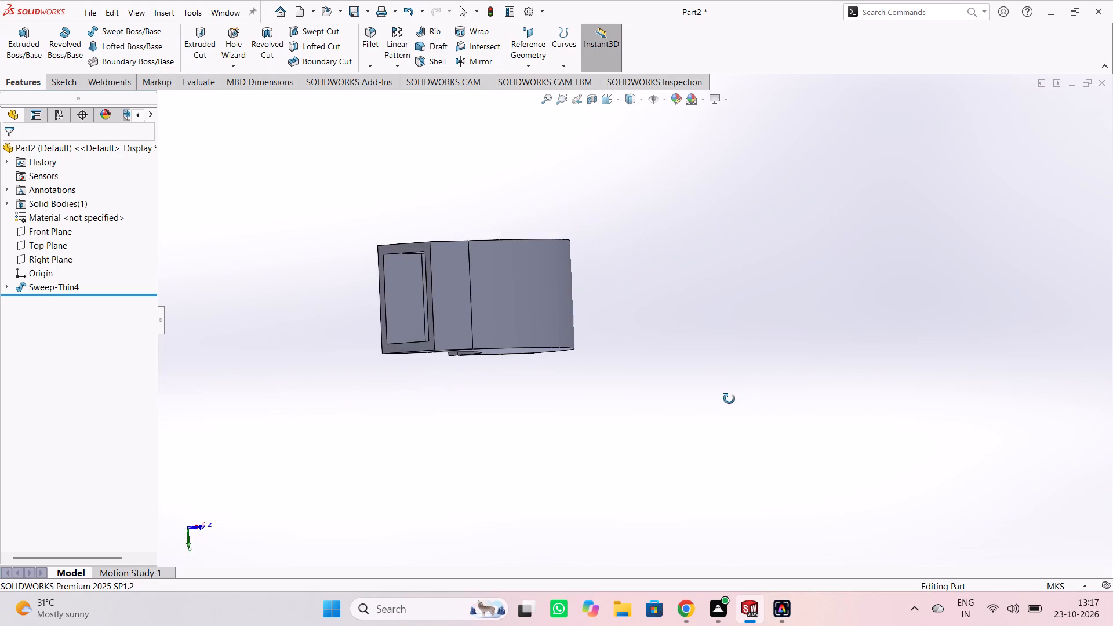
middle_drag(729, 399, 619, 427)
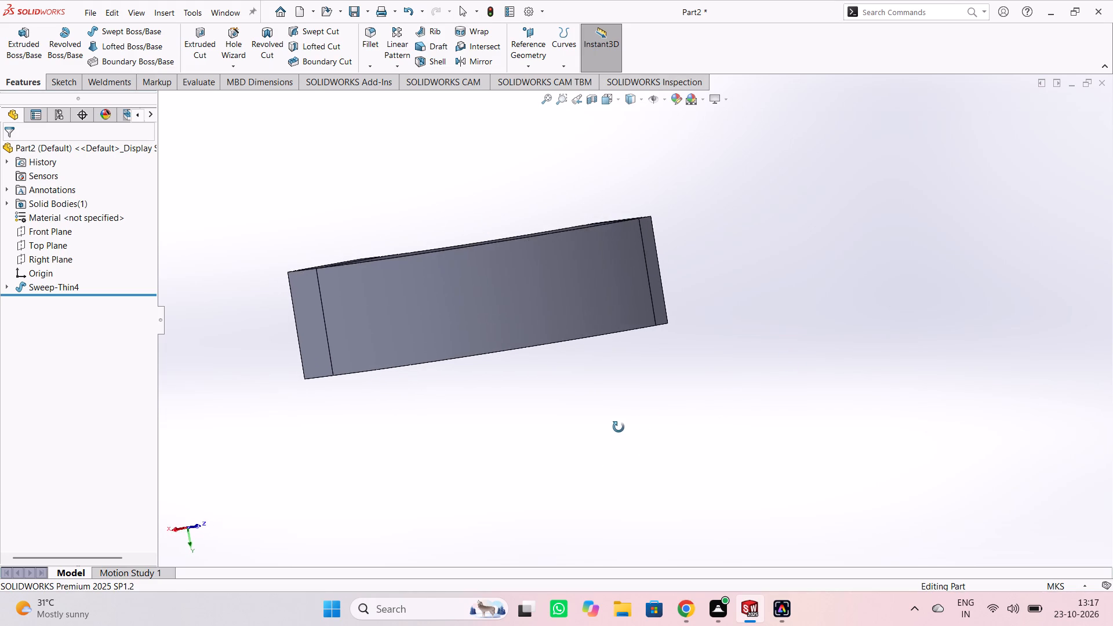
middle_drag(619, 427, 690, 424)
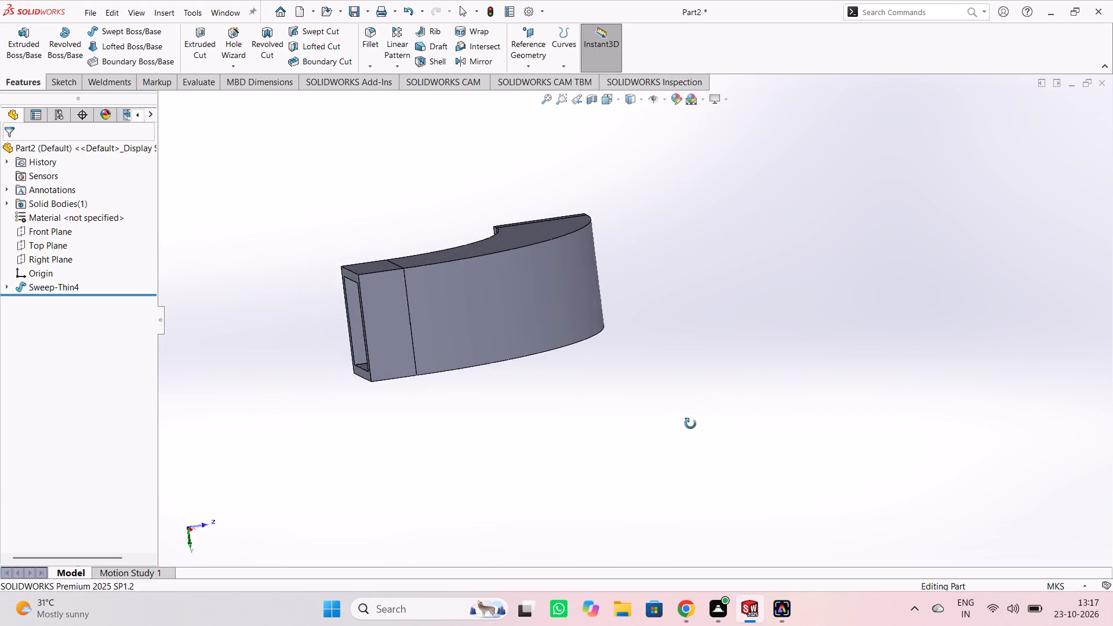
middle_drag(690, 424, 783, 379)
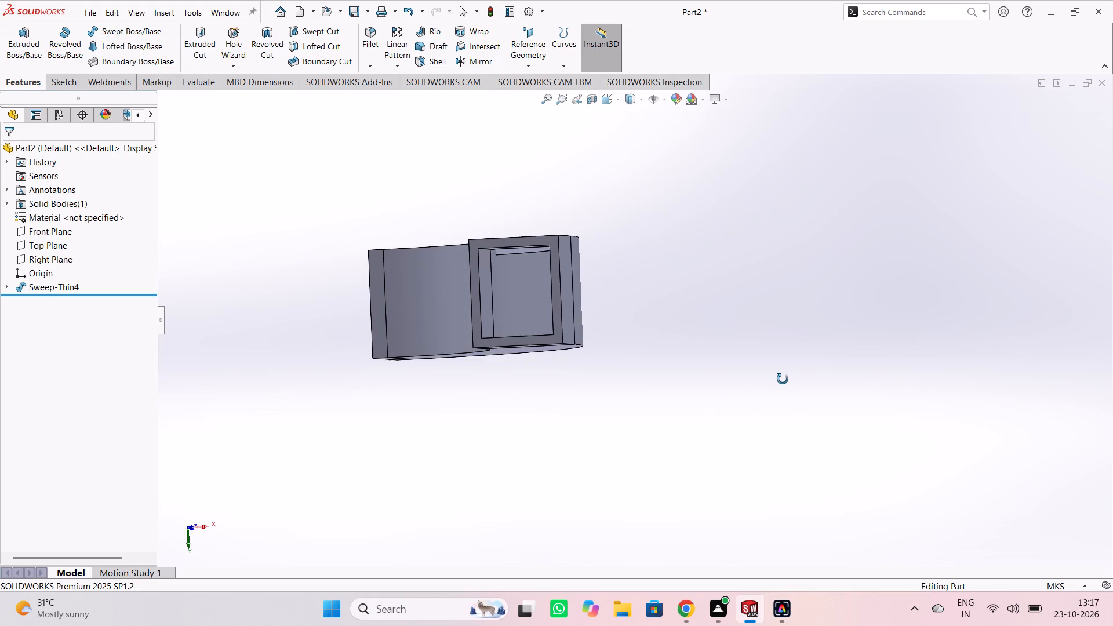
middle_drag(783, 379, 806, 417)
middle_drag(697, 234, 732, 345)
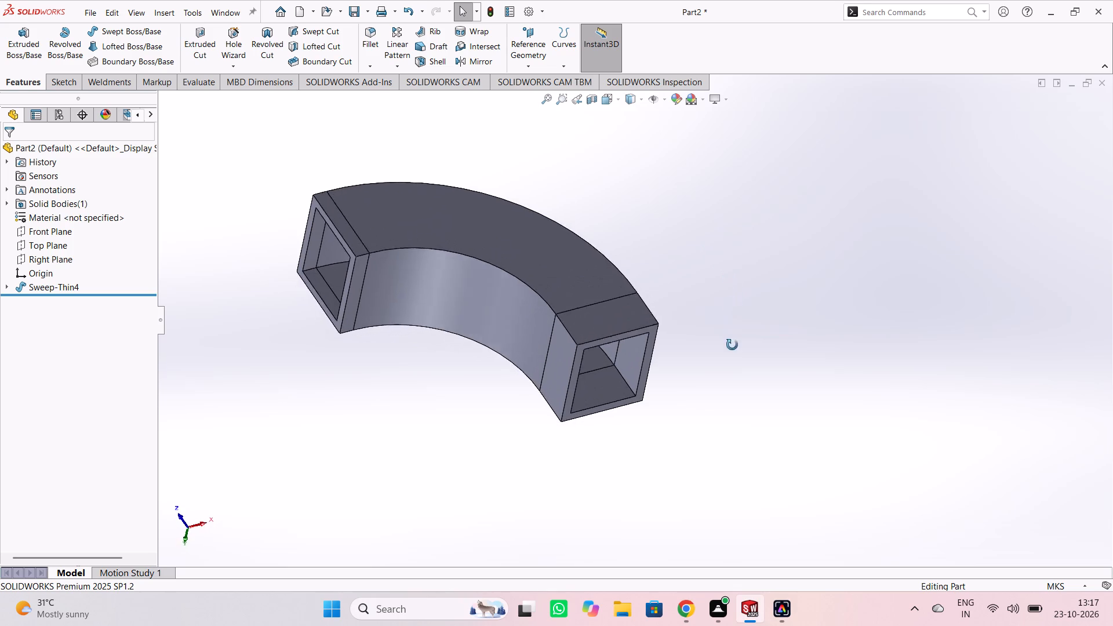
middle_drag(732, 345, 733, 390)
middle_drag(701, 275, 787, 304)
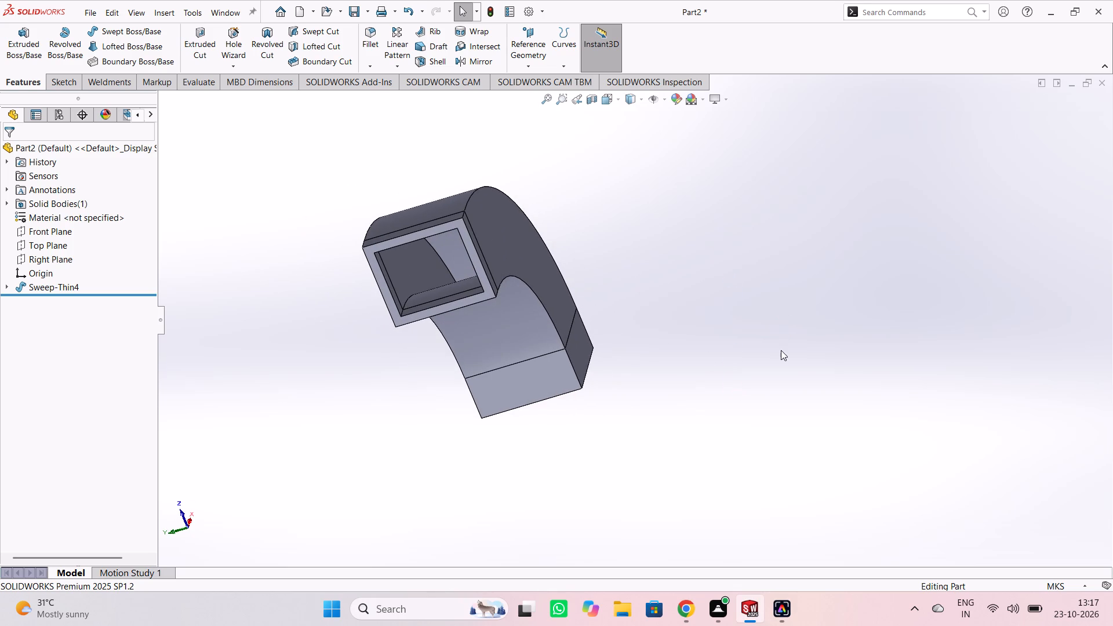
middle_drag(512, 478, 620, 447)
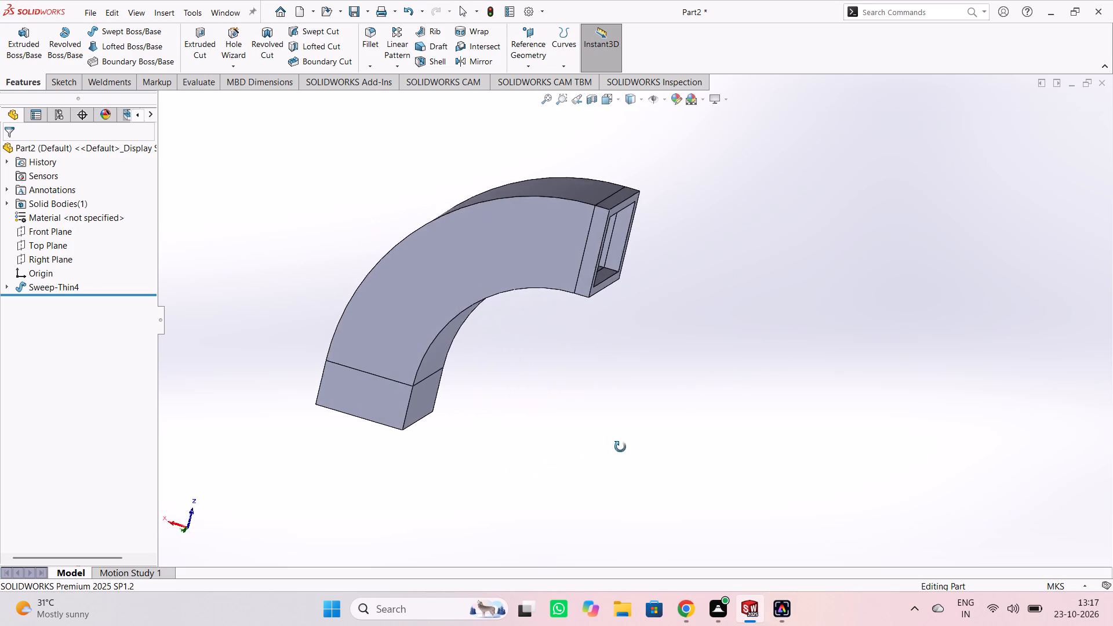
middle_drag(620, 447, 534, 418)
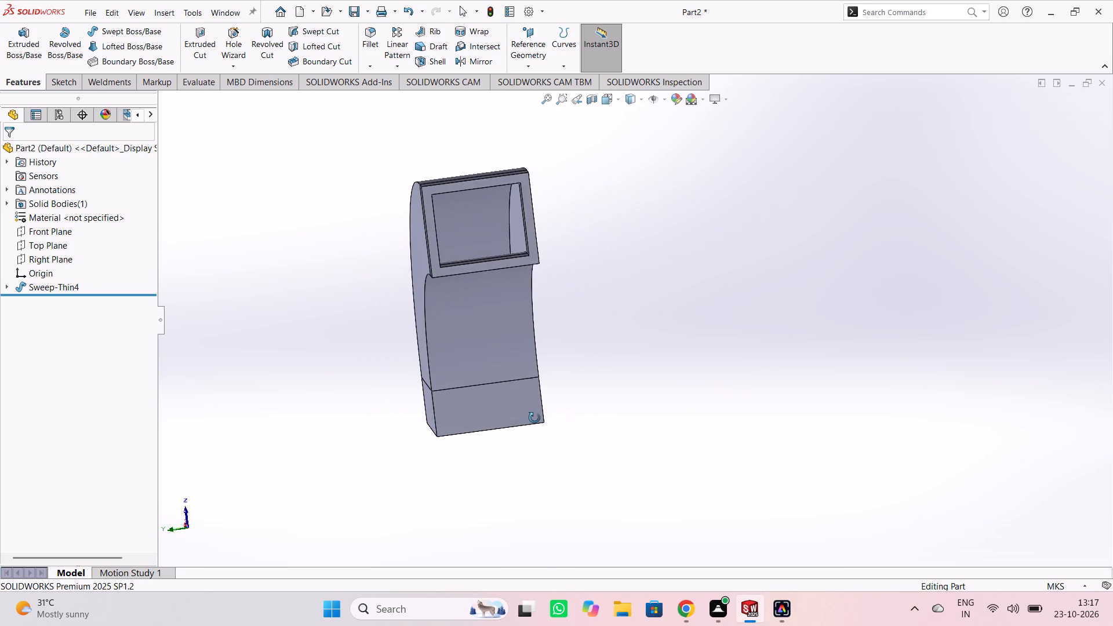
middle_drag(534, 418, 518, 440)
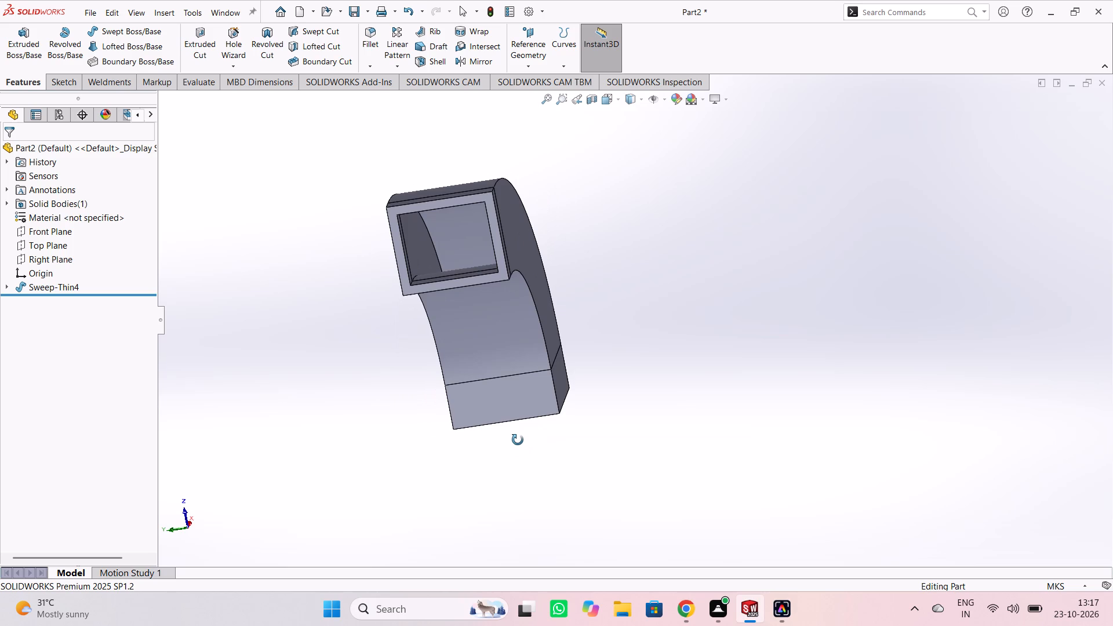
middle_drag(518, 440, 523, 454)
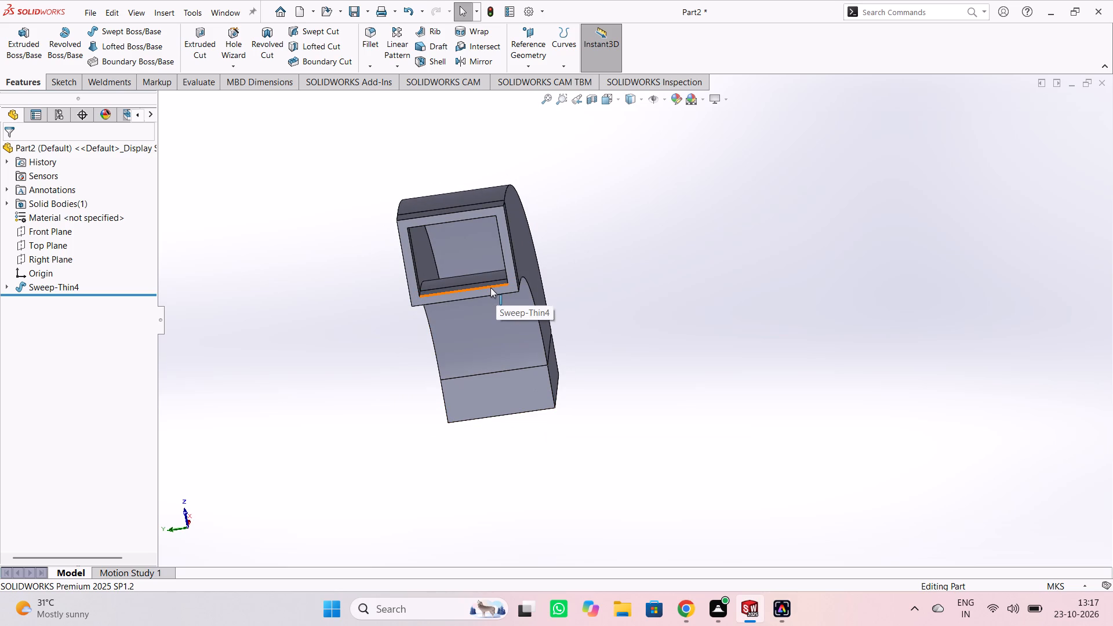
click(485, 294)
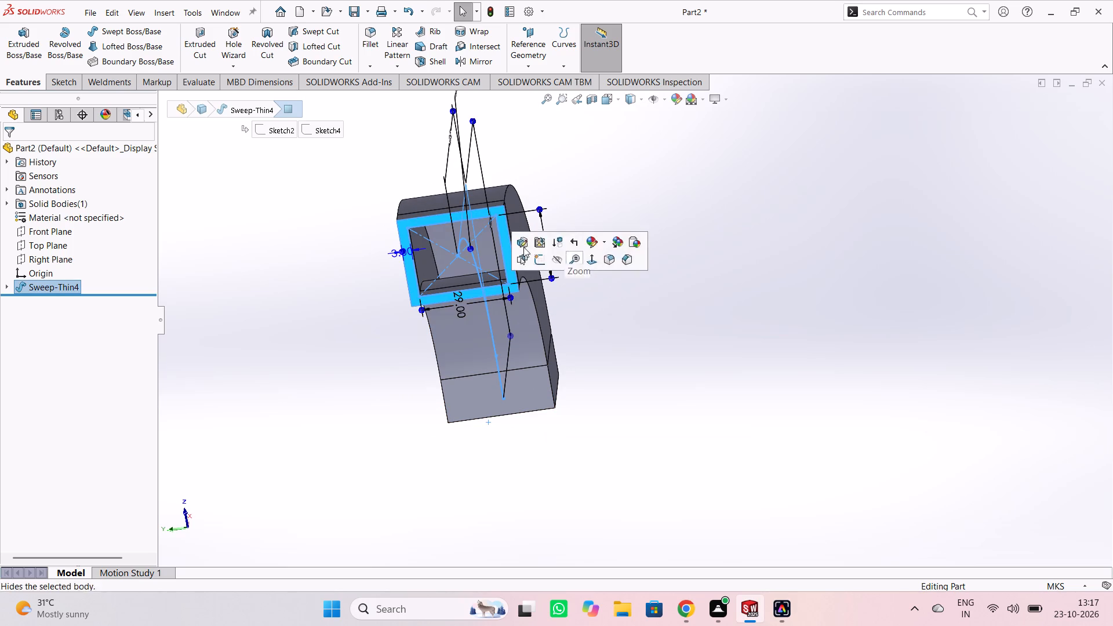
click(736, 385)
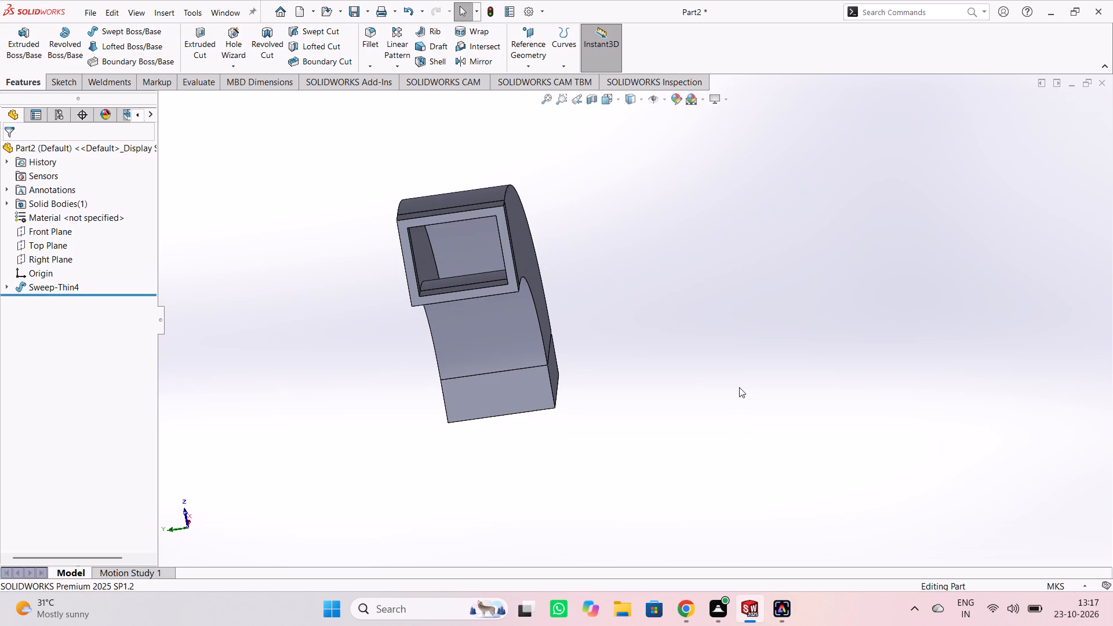
key(ctrl+1)
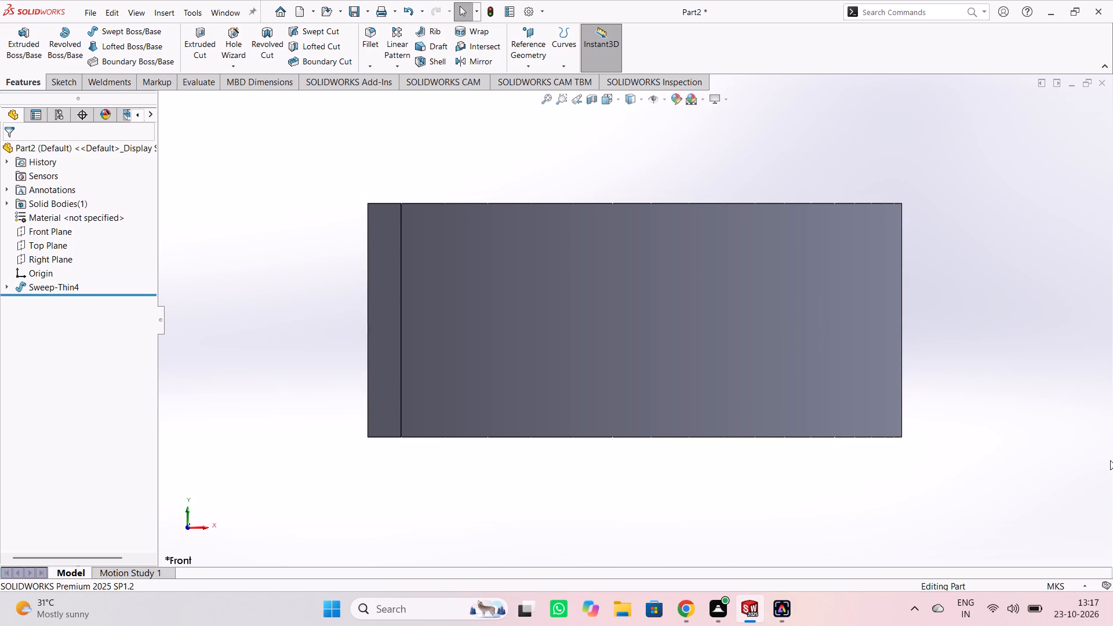
key(ctrl+2)
key(ctrl+3)
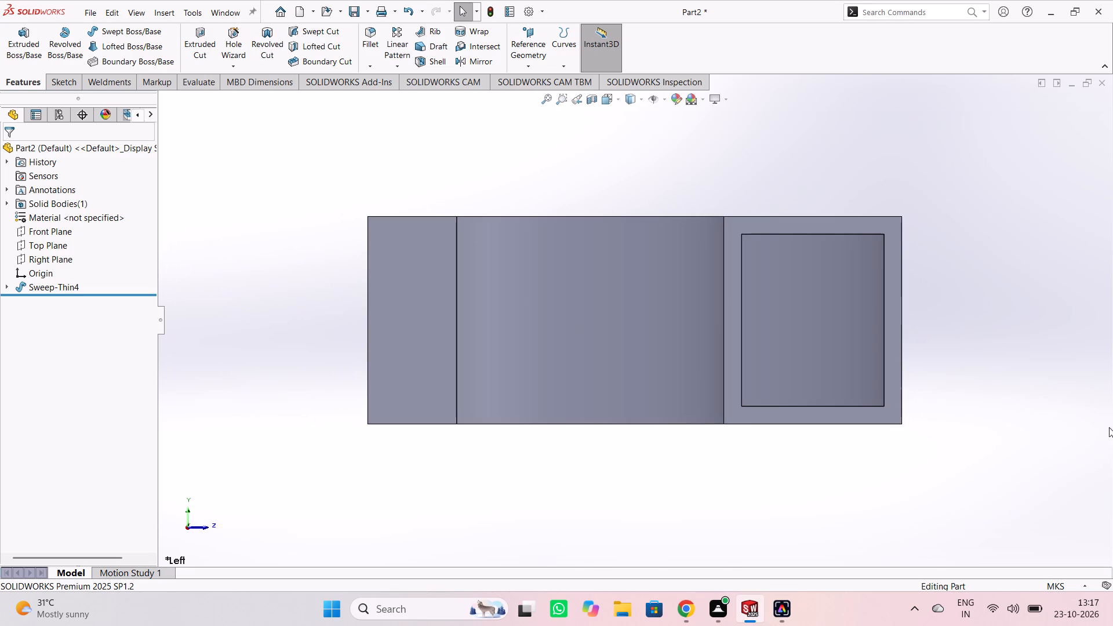
scroll(961, 345, up, 1)
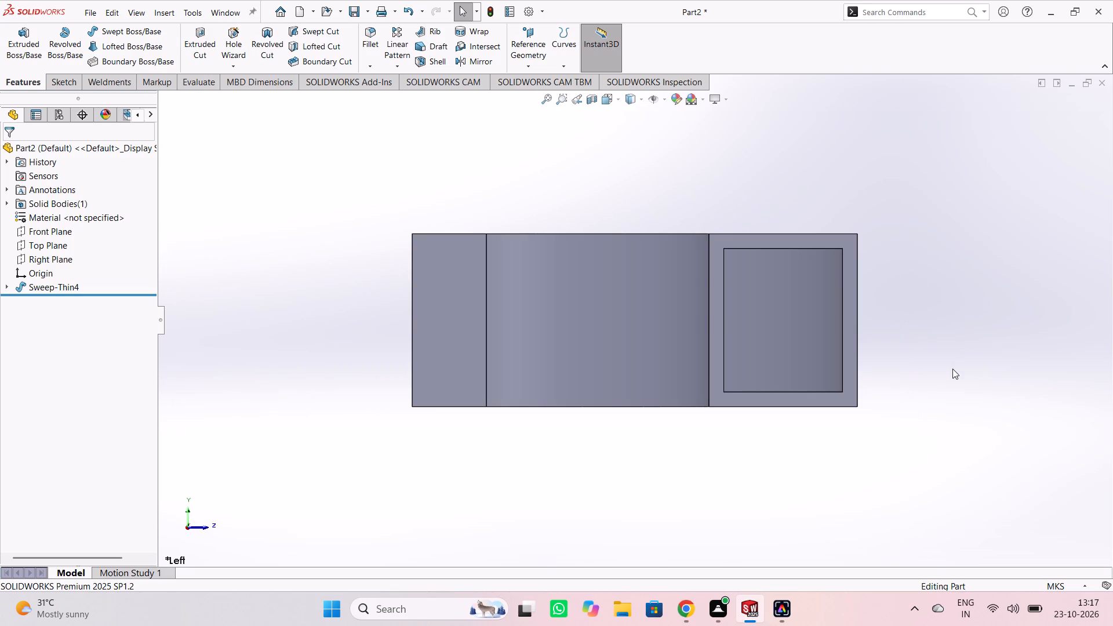
middle_click(954, 370)
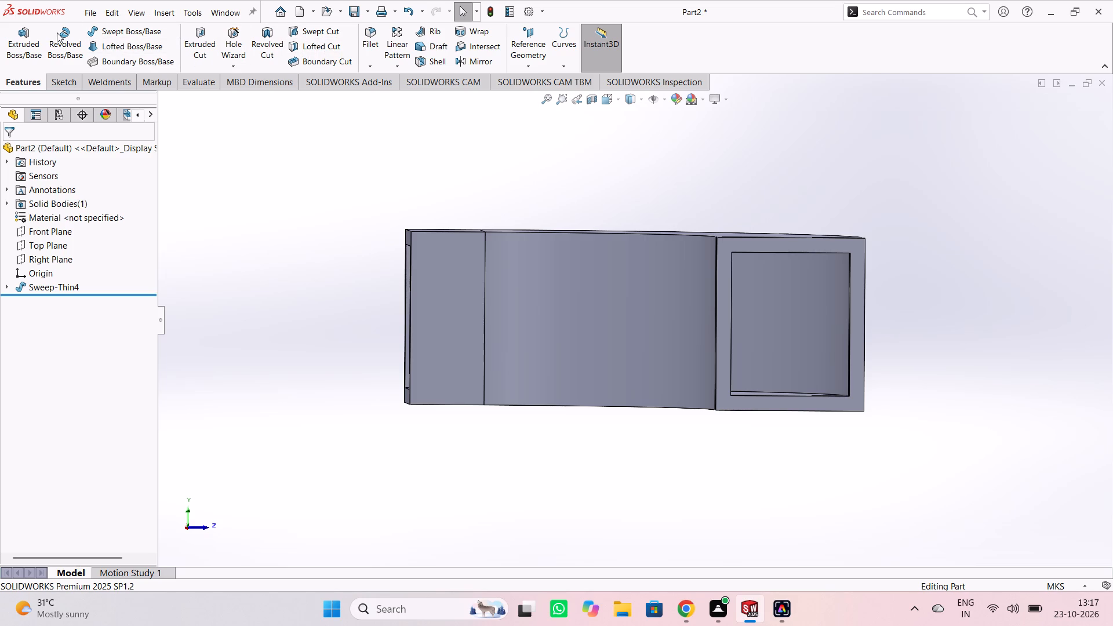
Start a new sketch on the duct's rectangular end face at the origin.
click(68, 76)
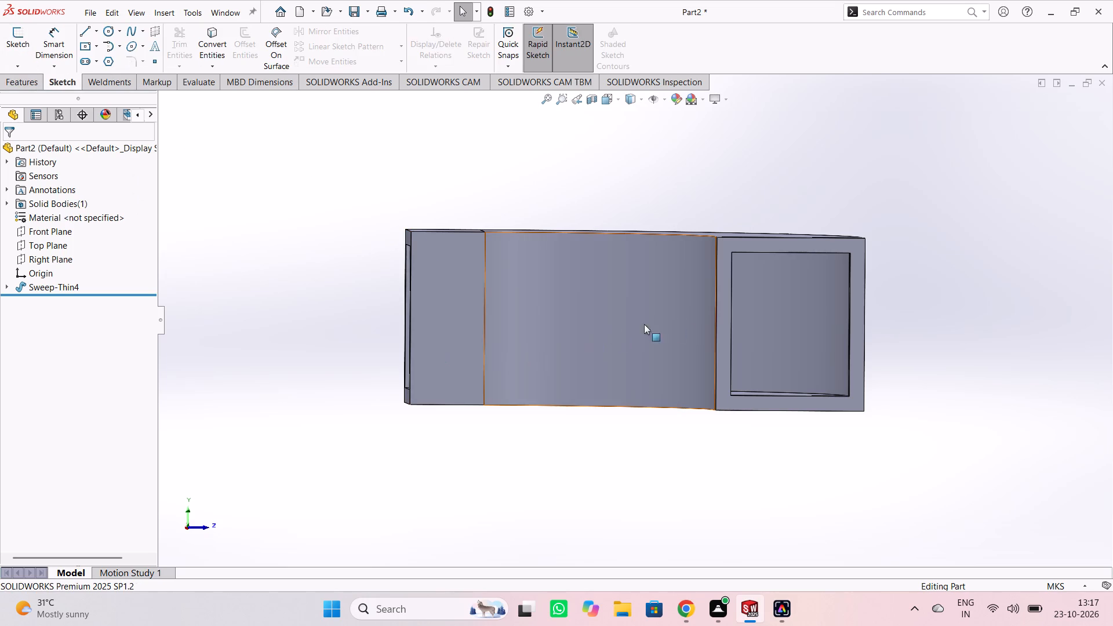
click(726, 324)
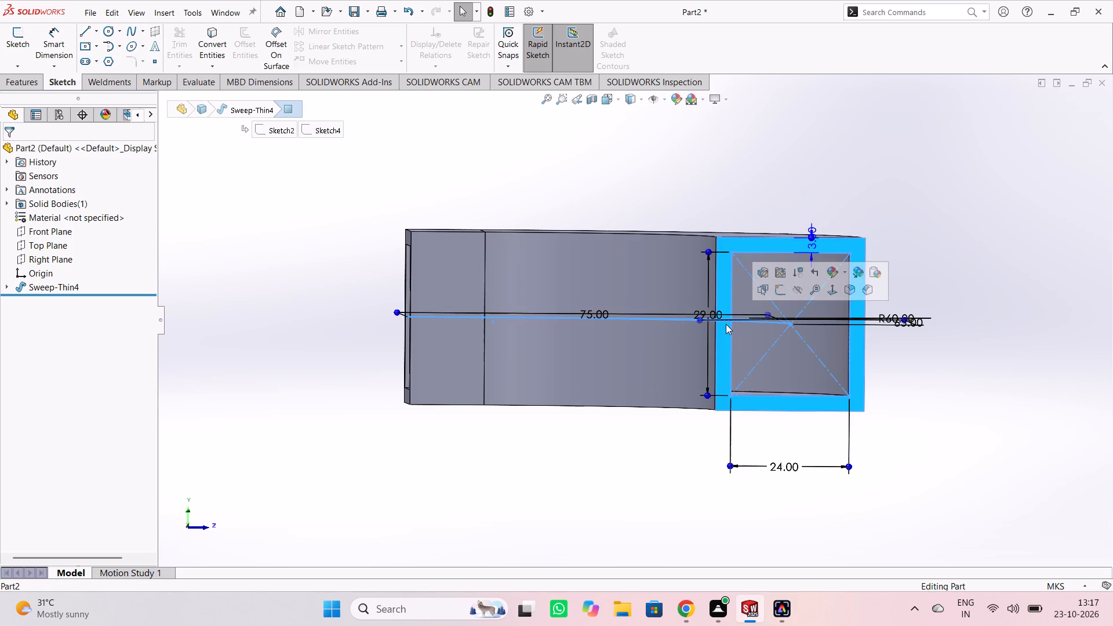
click(780, 293)
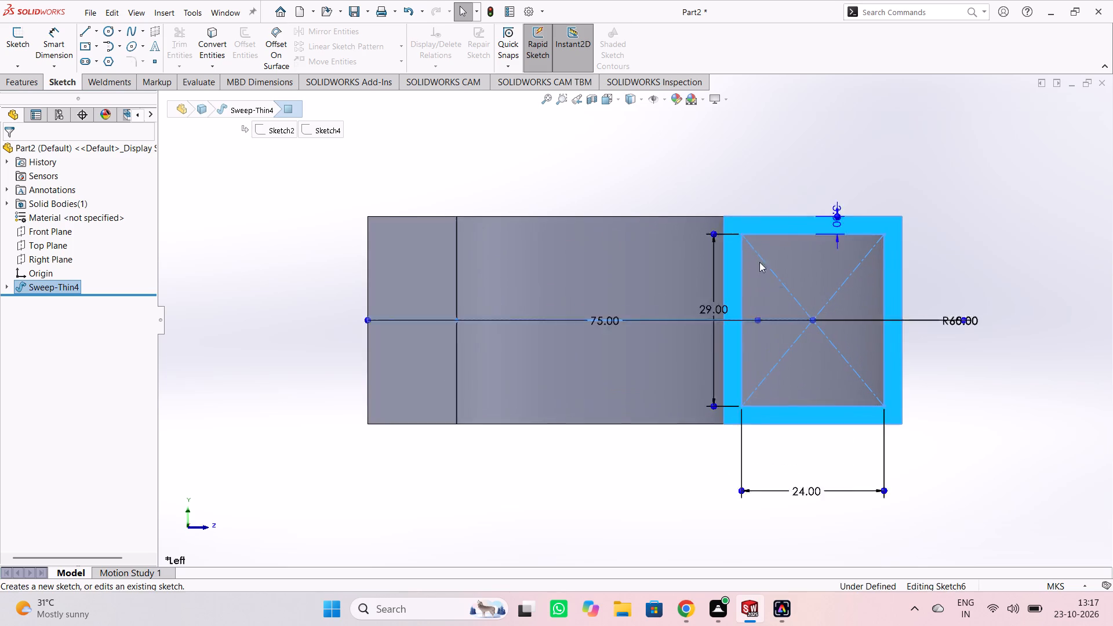
drag(641, 167, 645, 173)
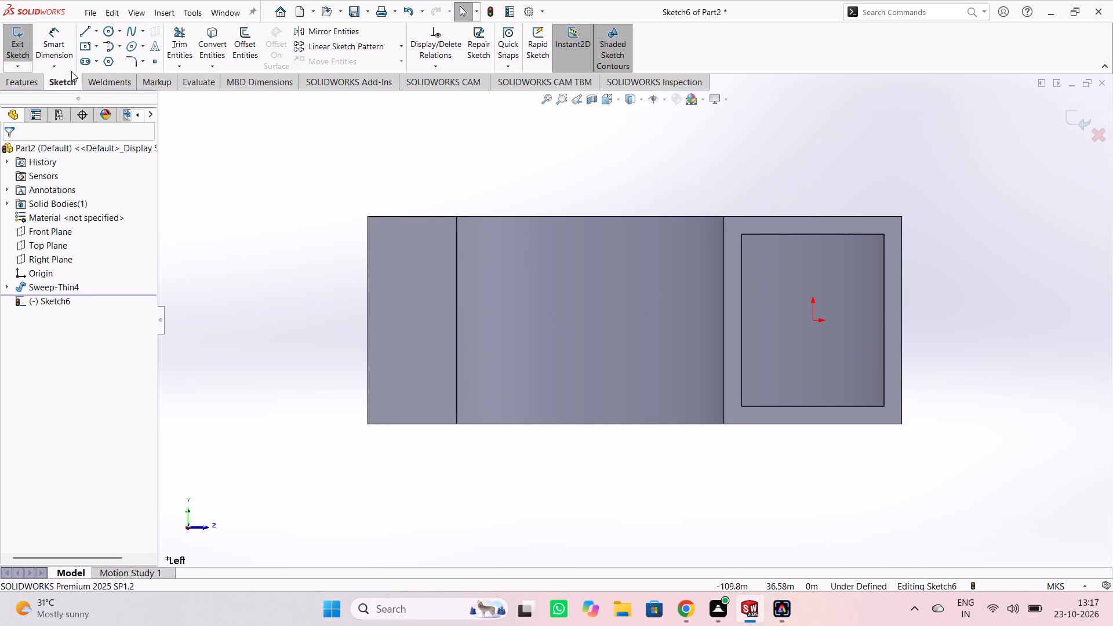
Sketch a center rectangle about 55 m wide and 45 m high around the origin, enclosing the duct's end face.
click(85, 47)
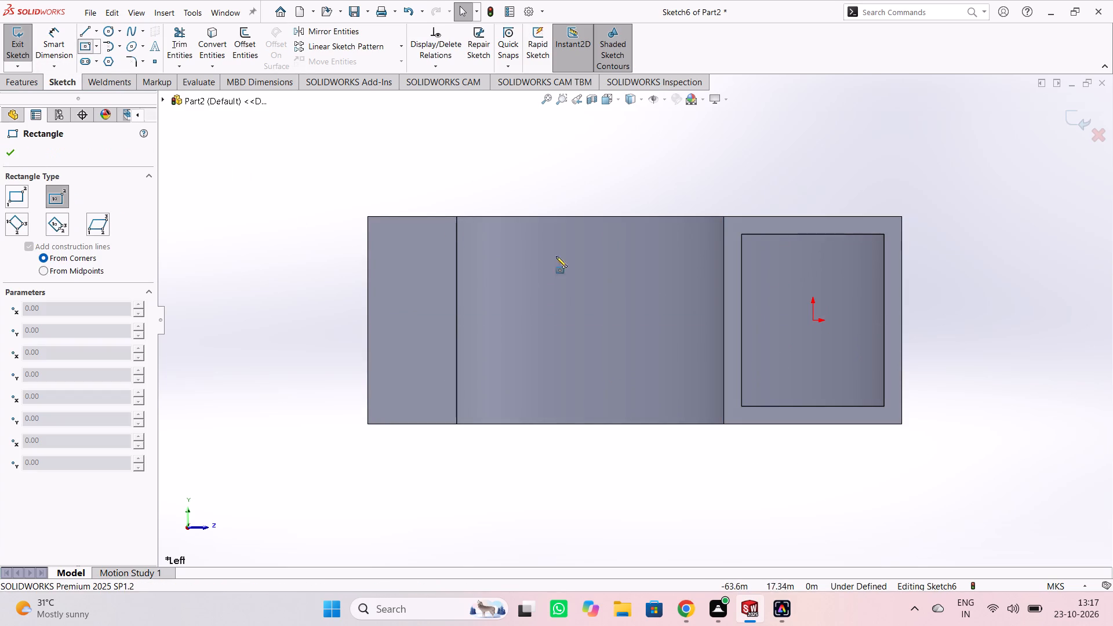
click(814, 321)
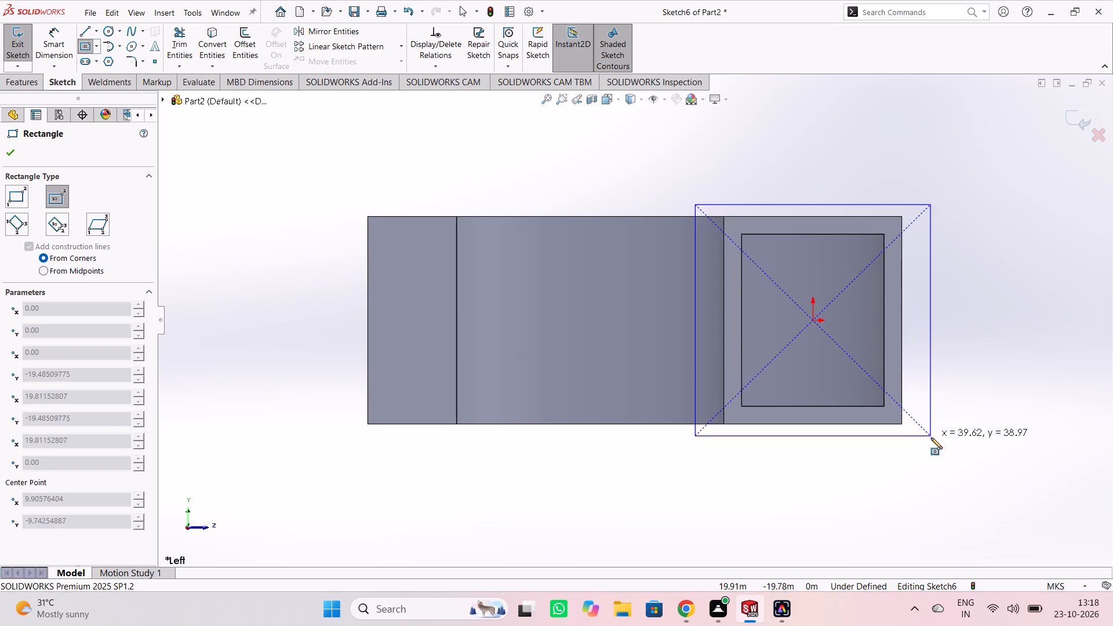
click(975, 454)
Dimension the outer rectangle 55 m wide and 50 m high.
right_click(876, 492)
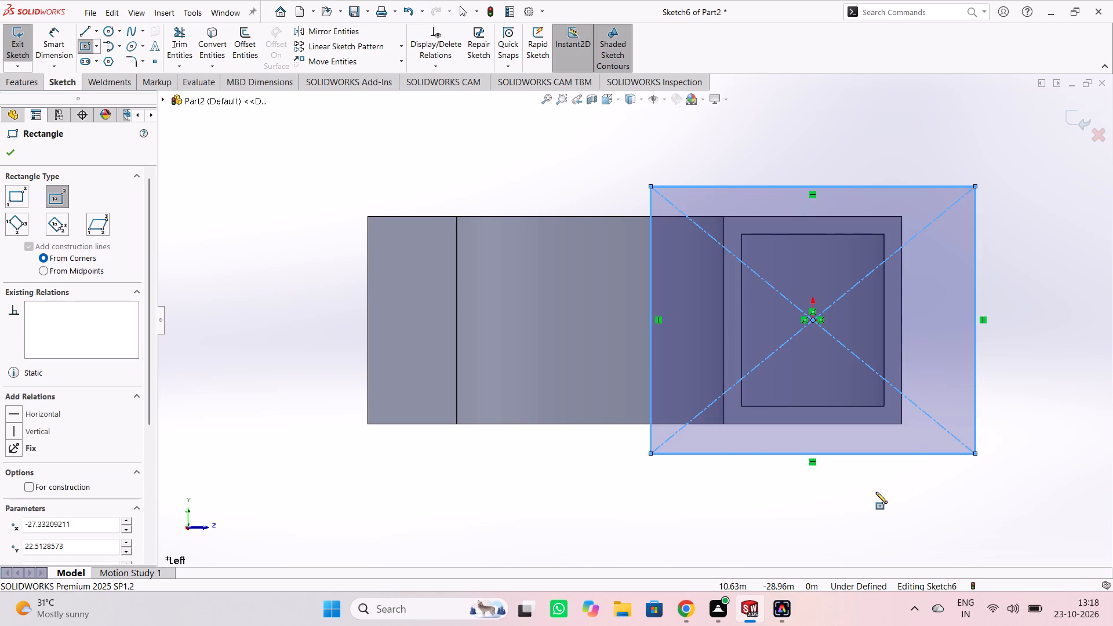
click(992, 474)
click(875, 455)
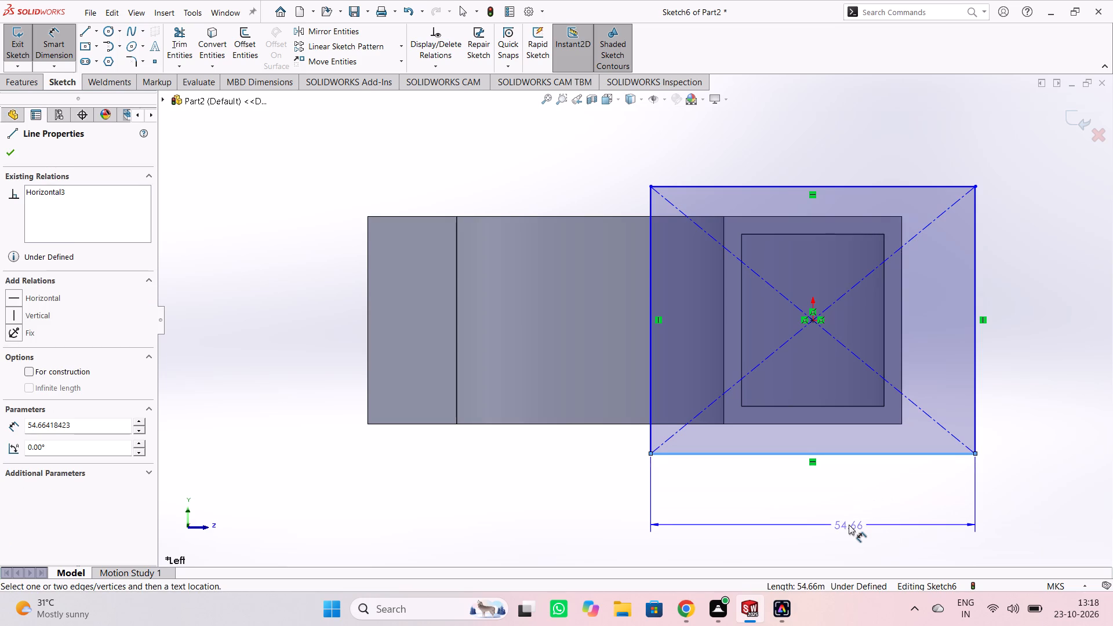
click(849, 525)
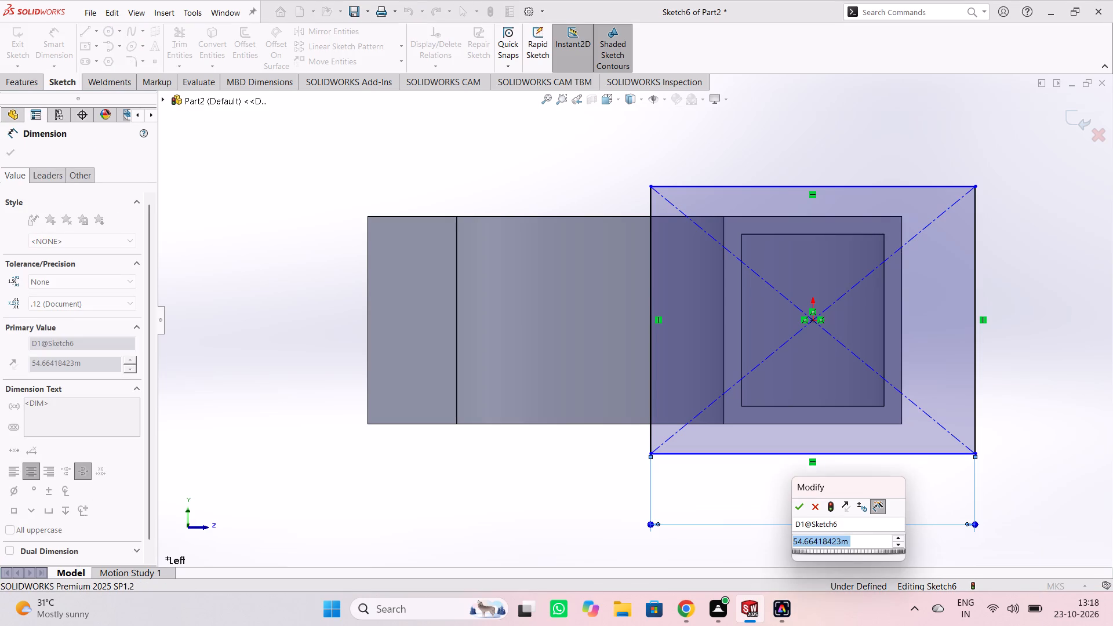
text(55)
key(Return)
click(973, 374)
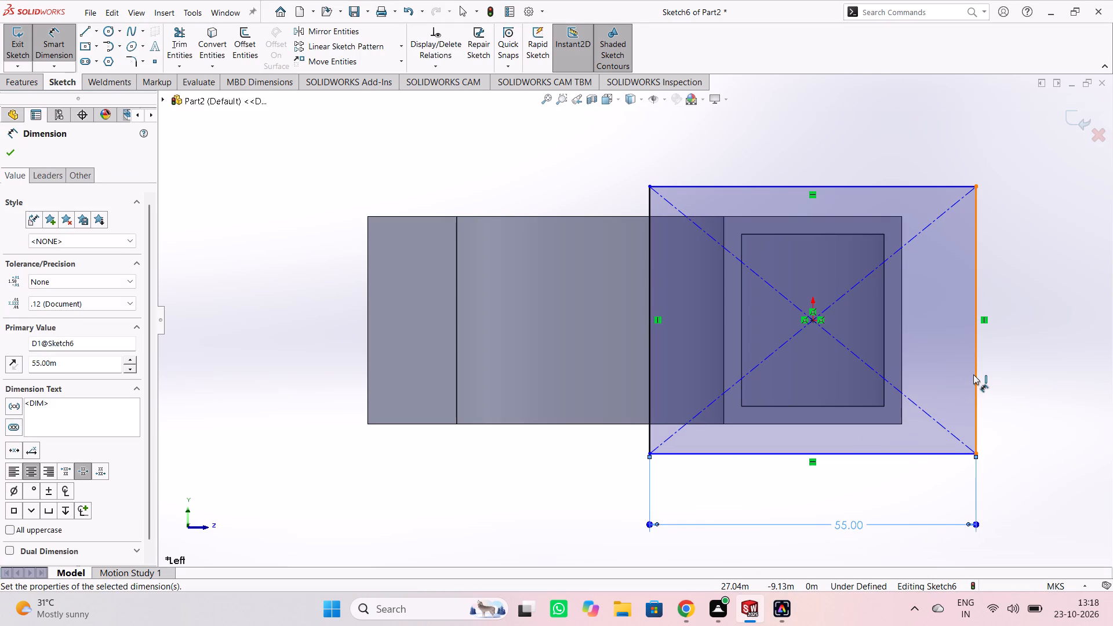
click(1040, 340)
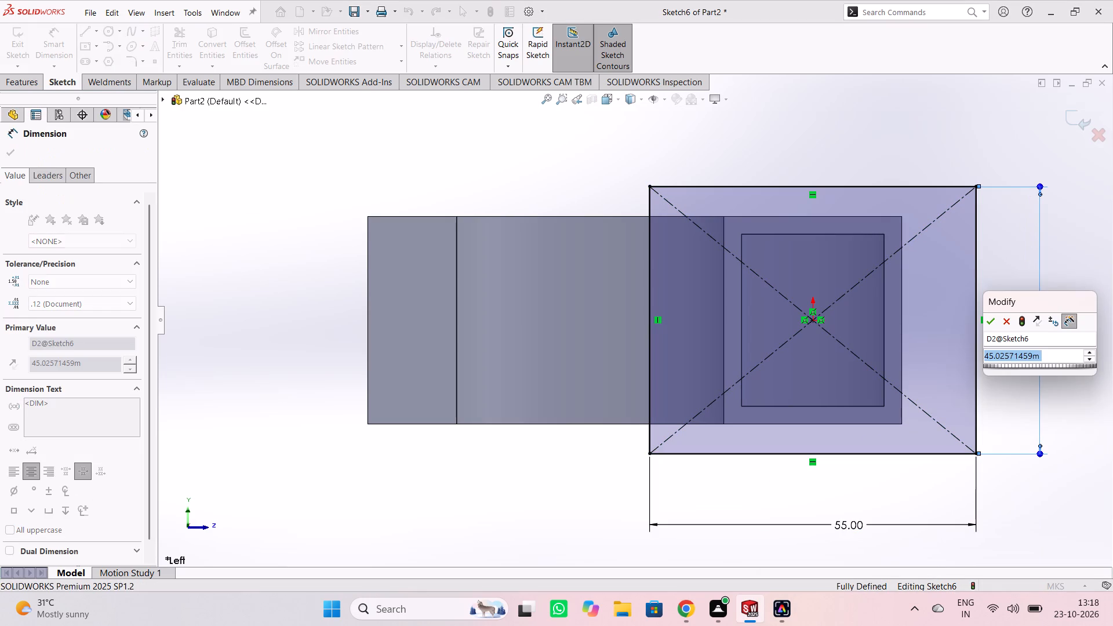
text(50)
key(Return)
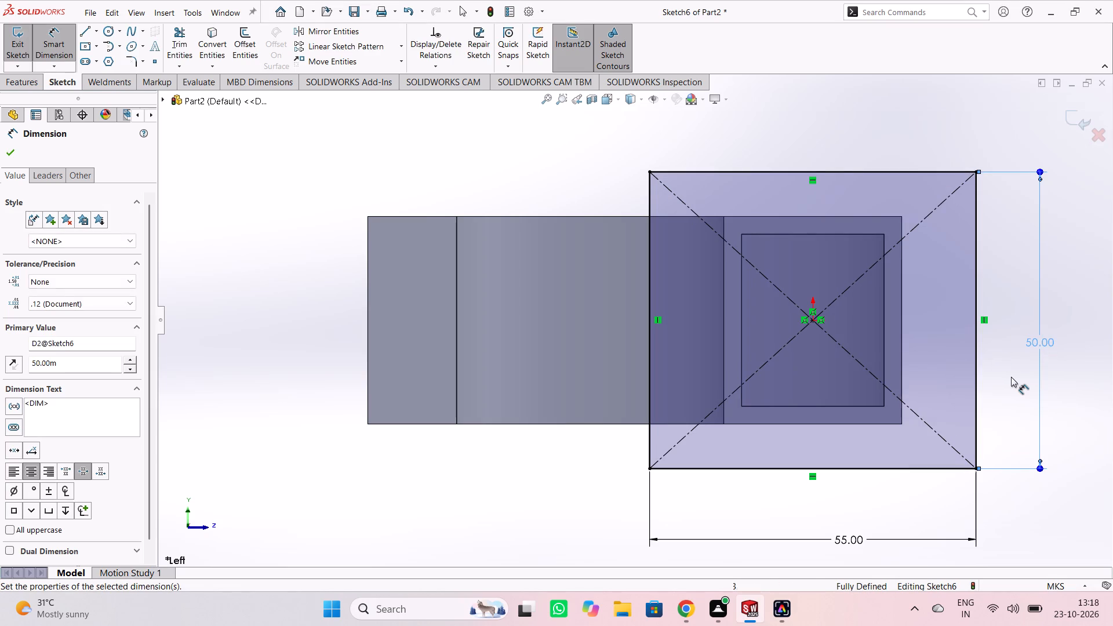
click(1011, 377)
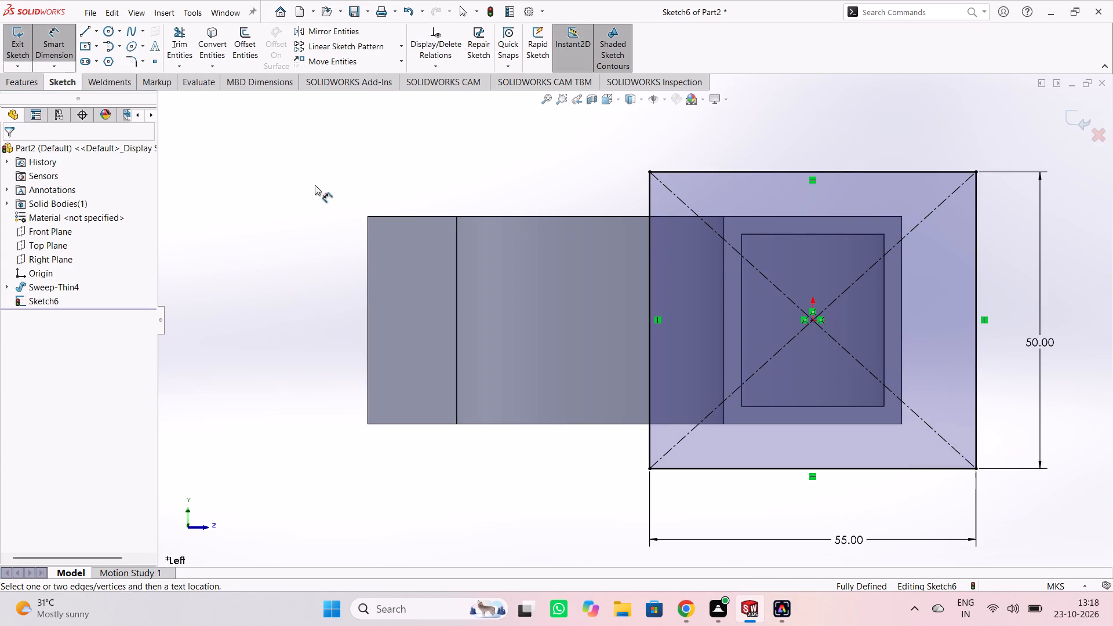
key(Escape)
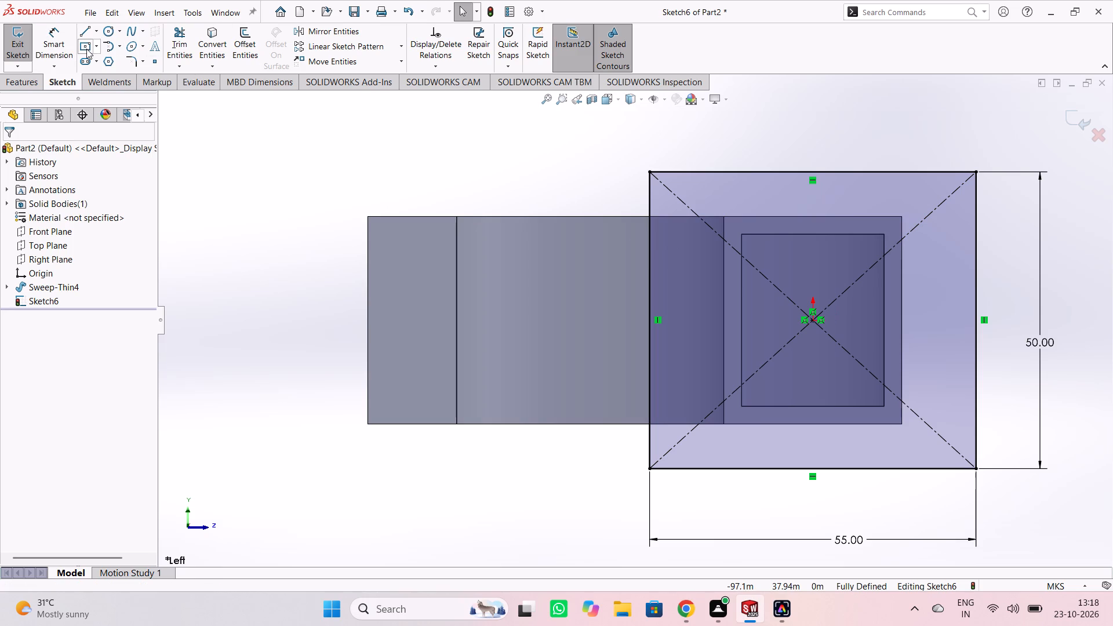
Sketch a second center rectangle from the origin to the duct opening's inner corner, 24 m by 29 m.
click(86, 49)
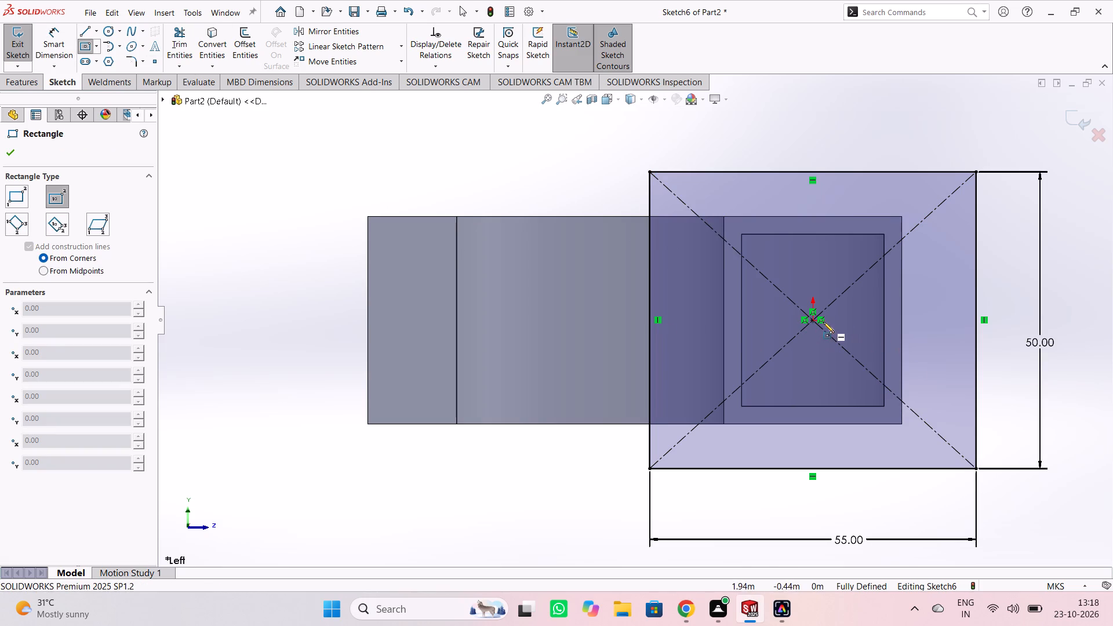
click(813, 321)
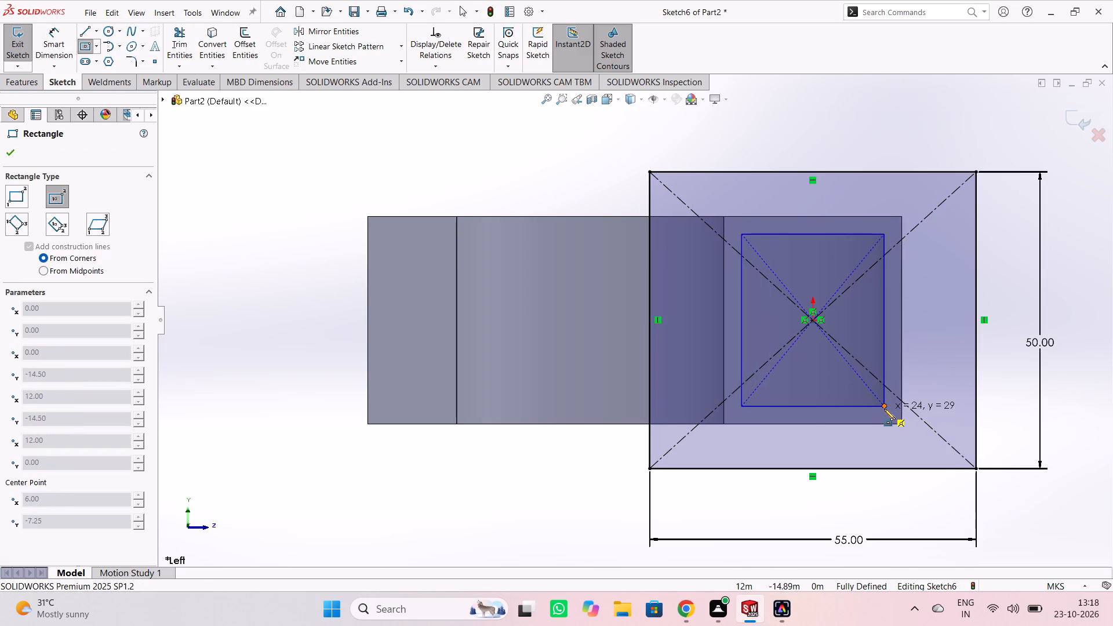
click(884, 409)
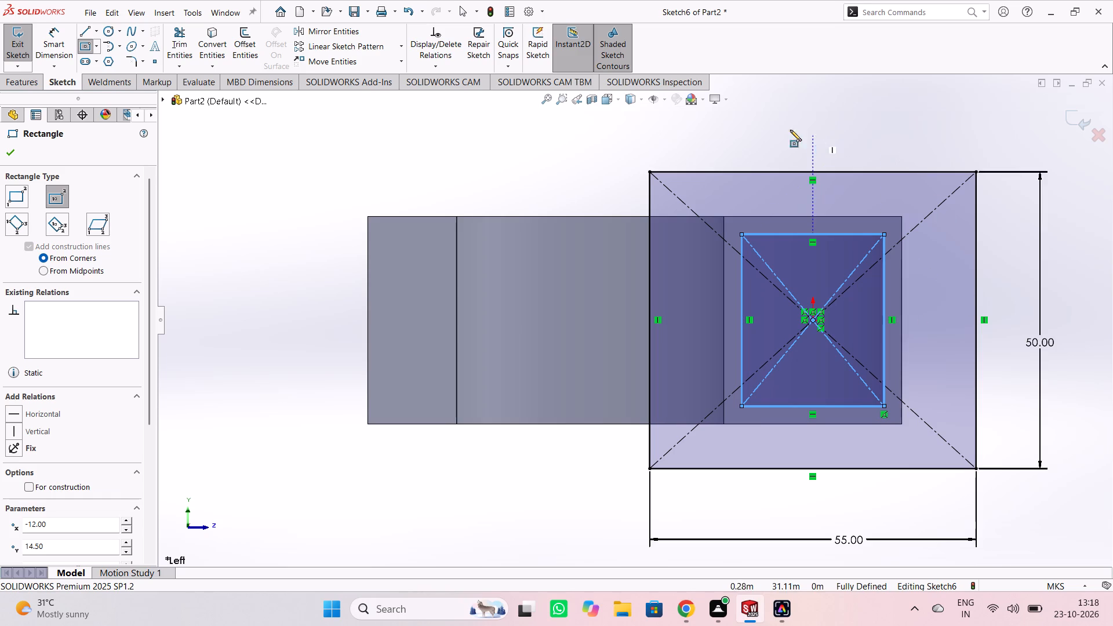
key(Escape)
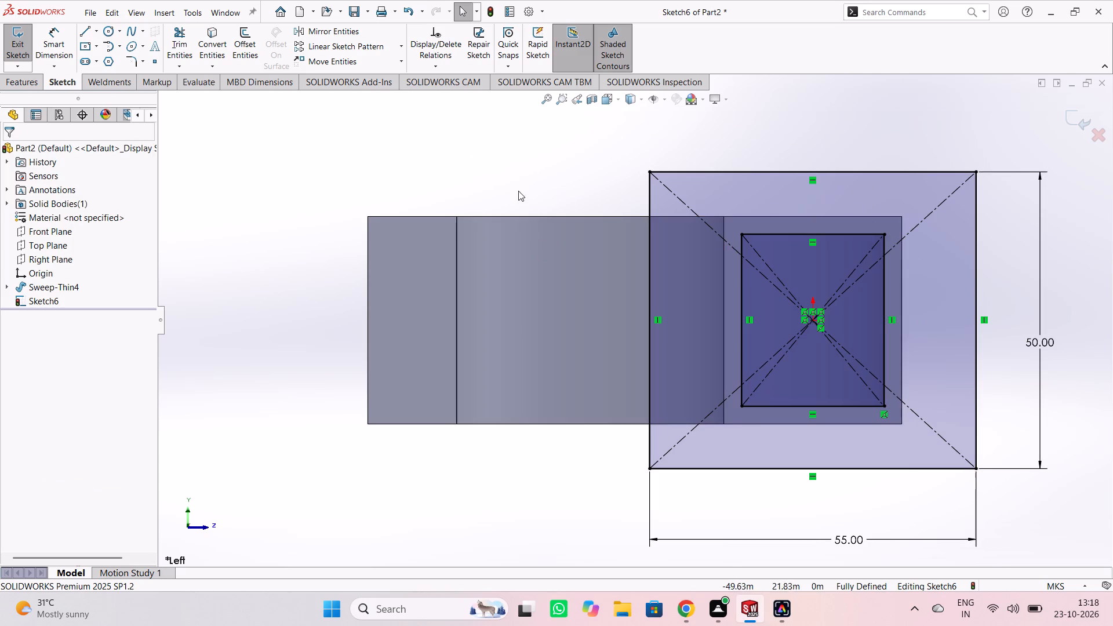
Extrude the frame between the two rectangles as a blind 5 m boss outward from the duct end, merged with the body.
middle_drag(506, 176, 515, 178)
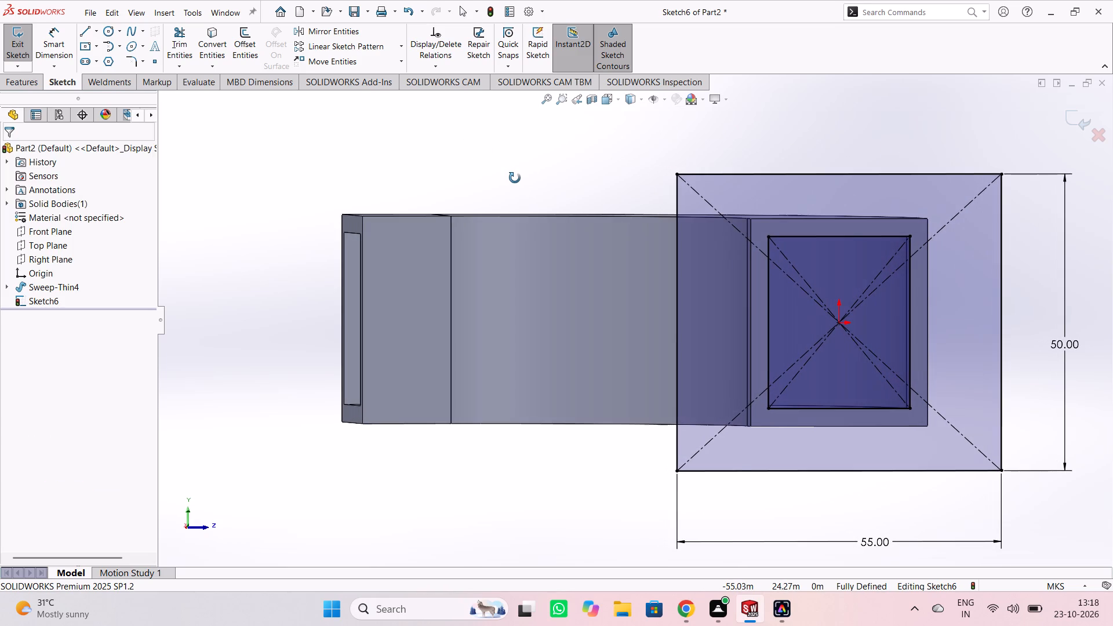
middle_drag(515, 178, 525, 165)
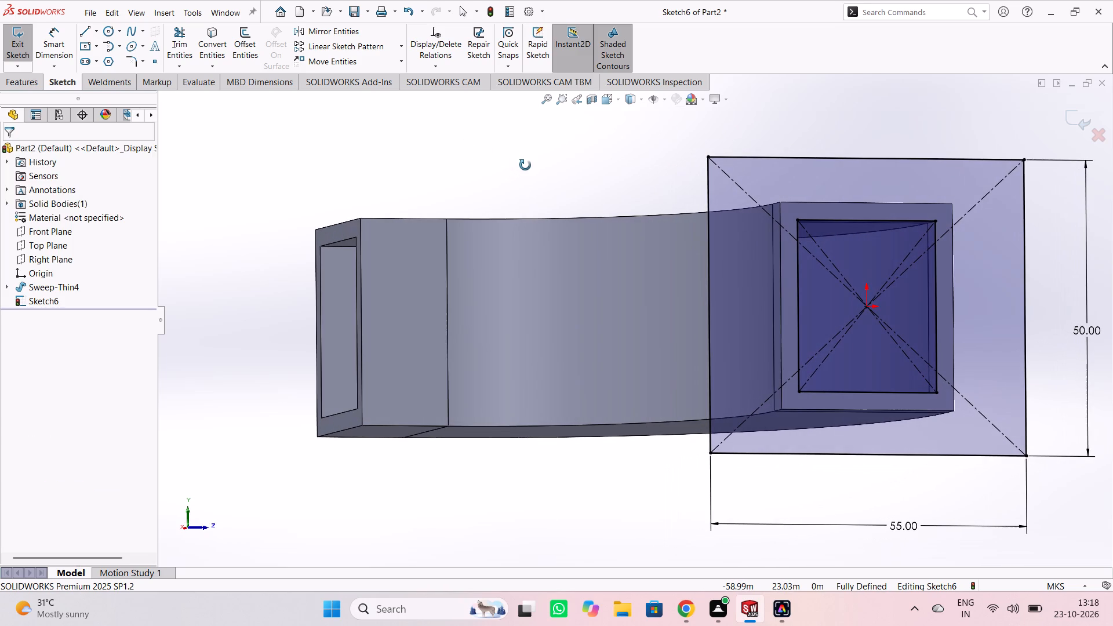
middle_drag(525, 165, 526, 166)
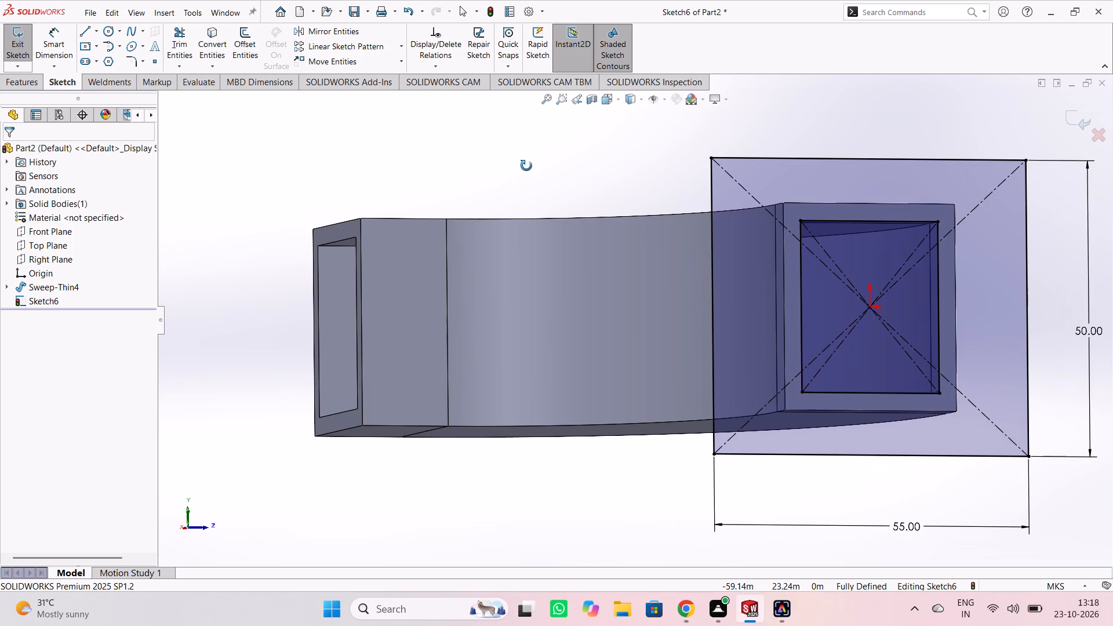
middle_drag(526, 166, 563, 183)
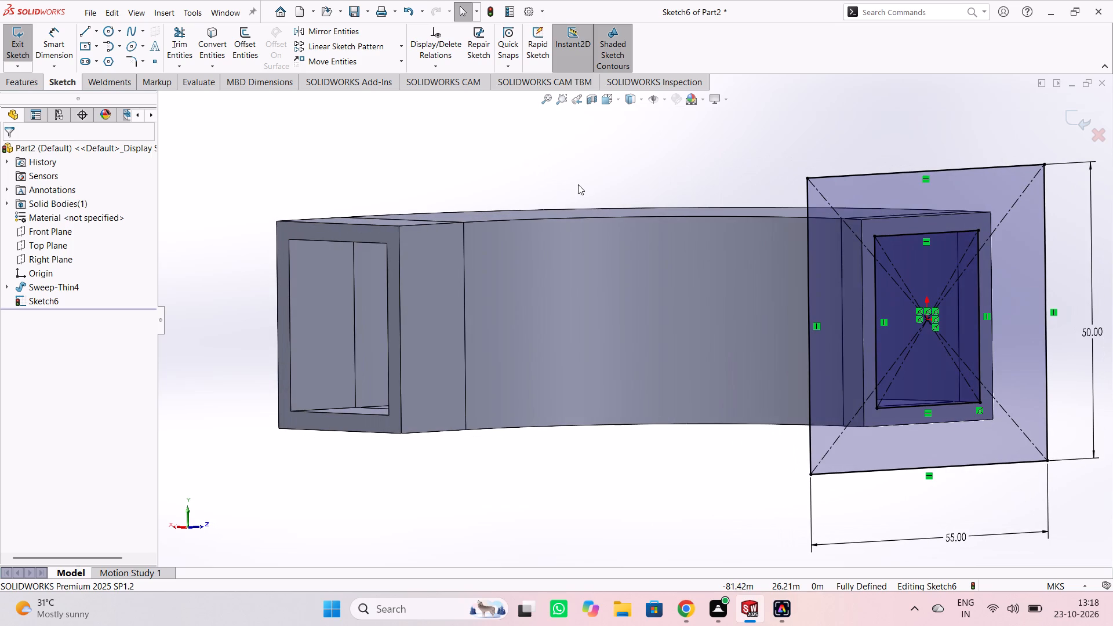
scroll(578, 184, up, 2)
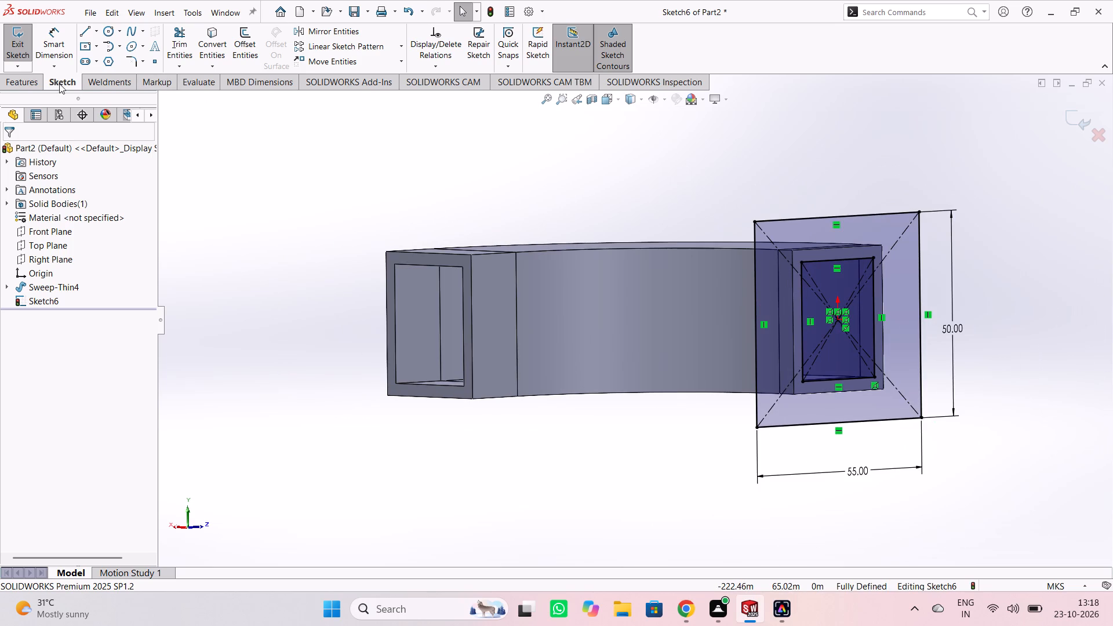
click(20, 81)
click(33, 55)
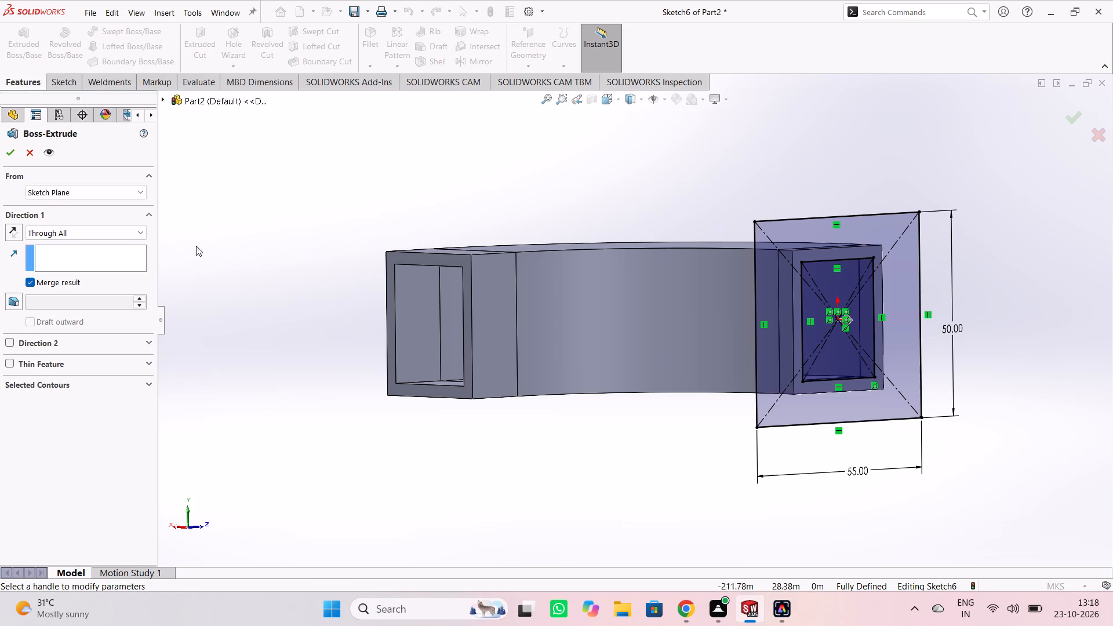
click(97, 234)
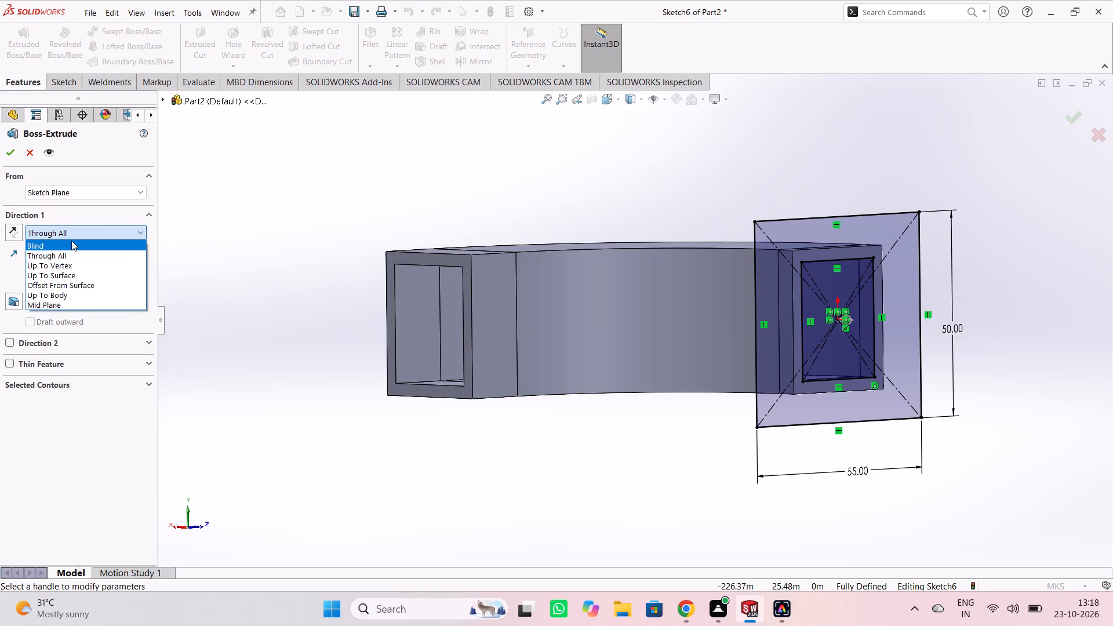
click(71, 241)
middle_drag(275, 198, 312, 221)
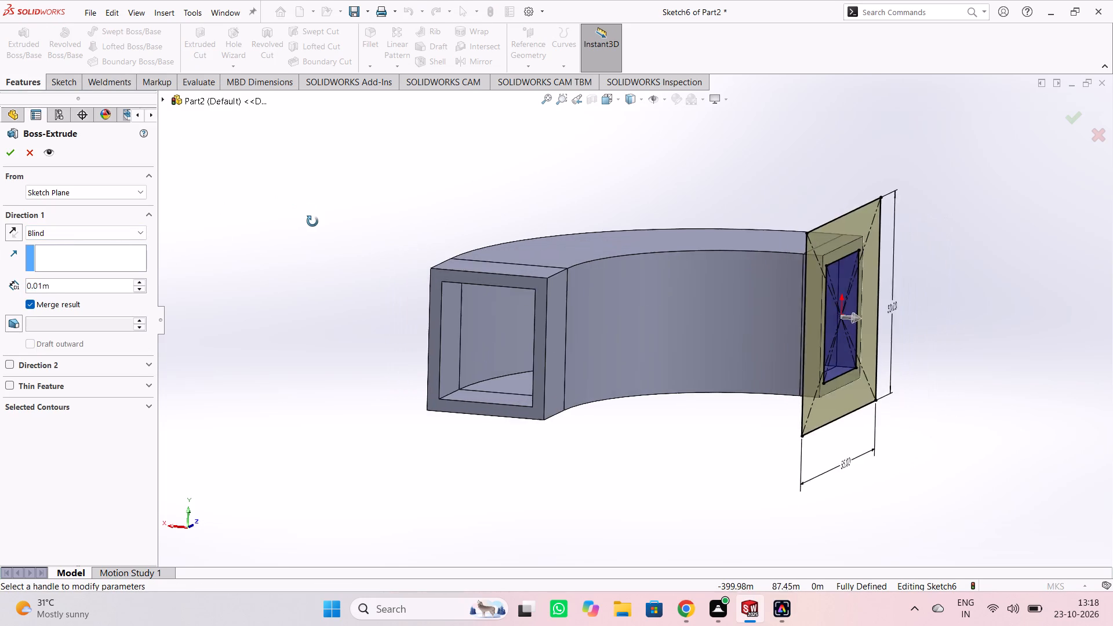
middle_drag(312, 221, 325, 242)
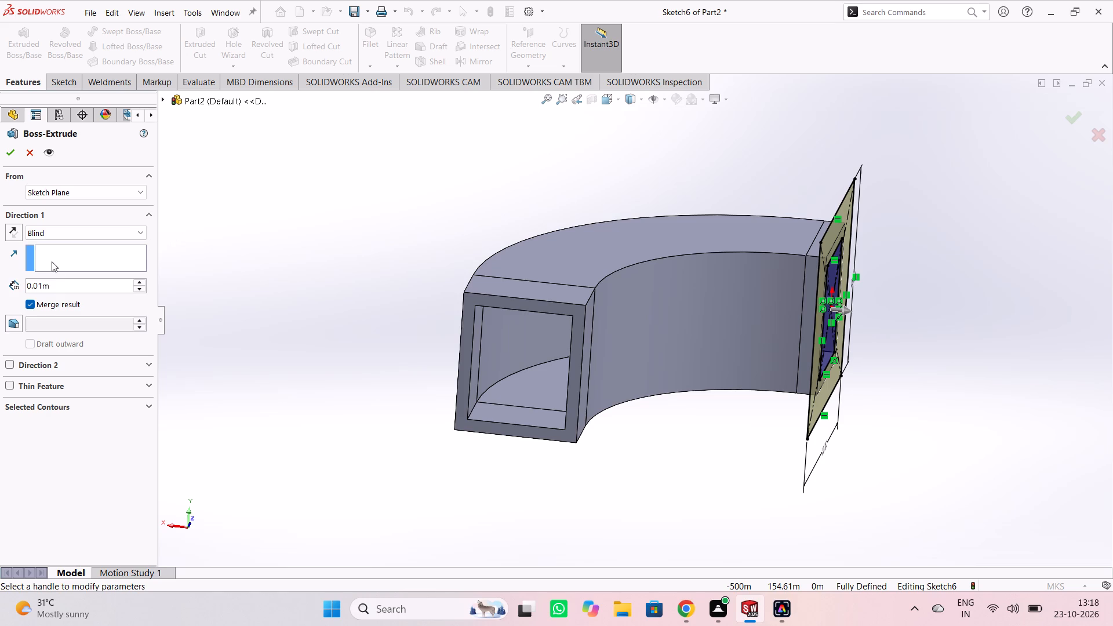
double_click(58, 281)
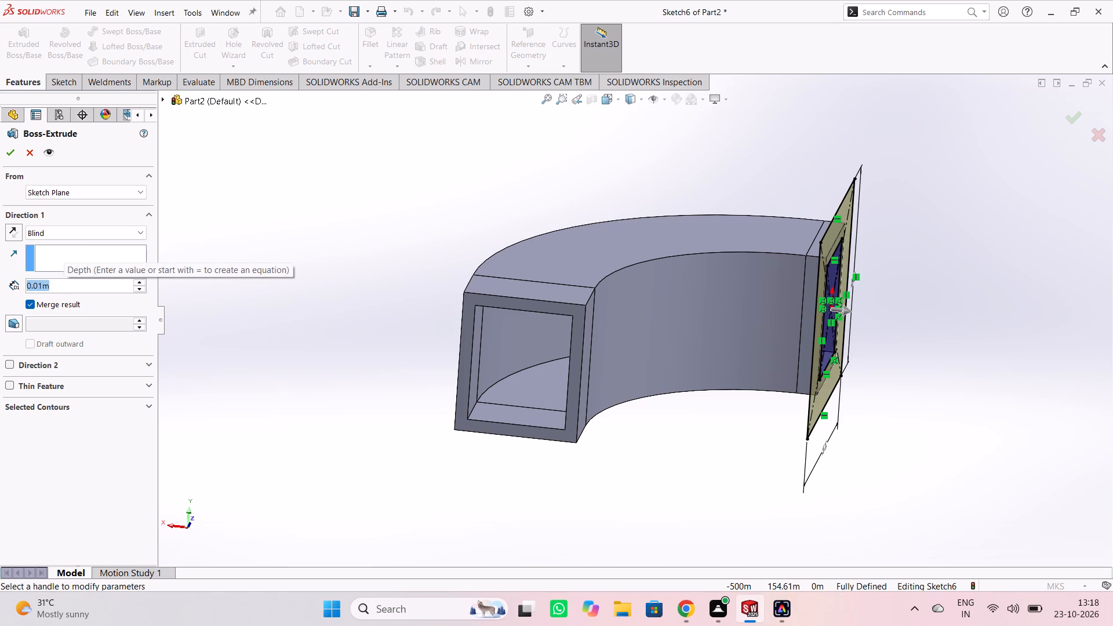
key(5)
key(Return)
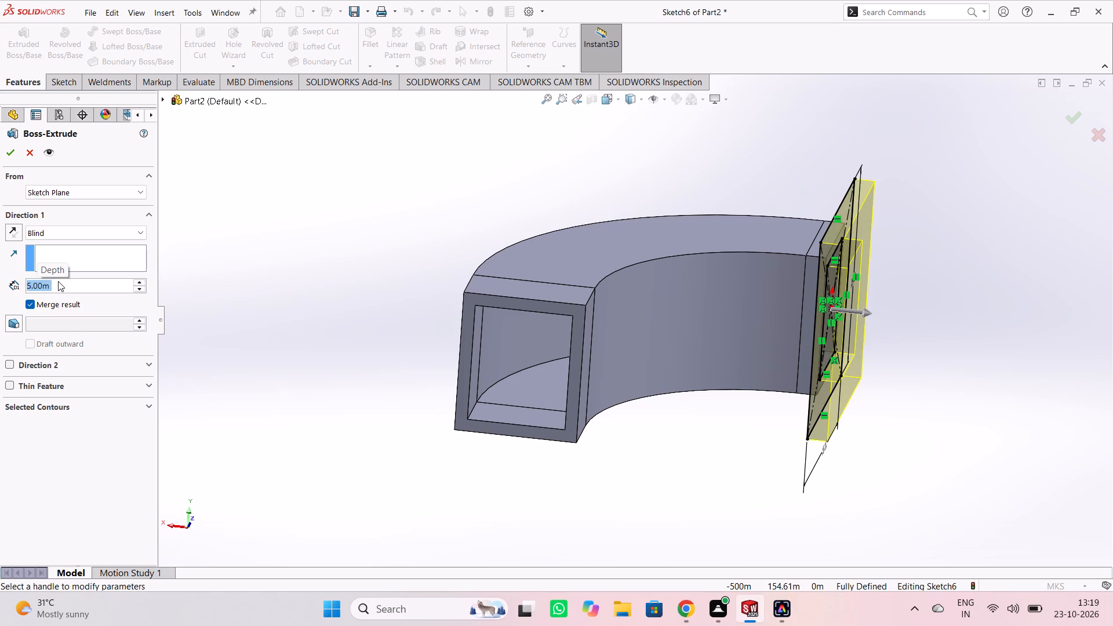
click(12, 154)
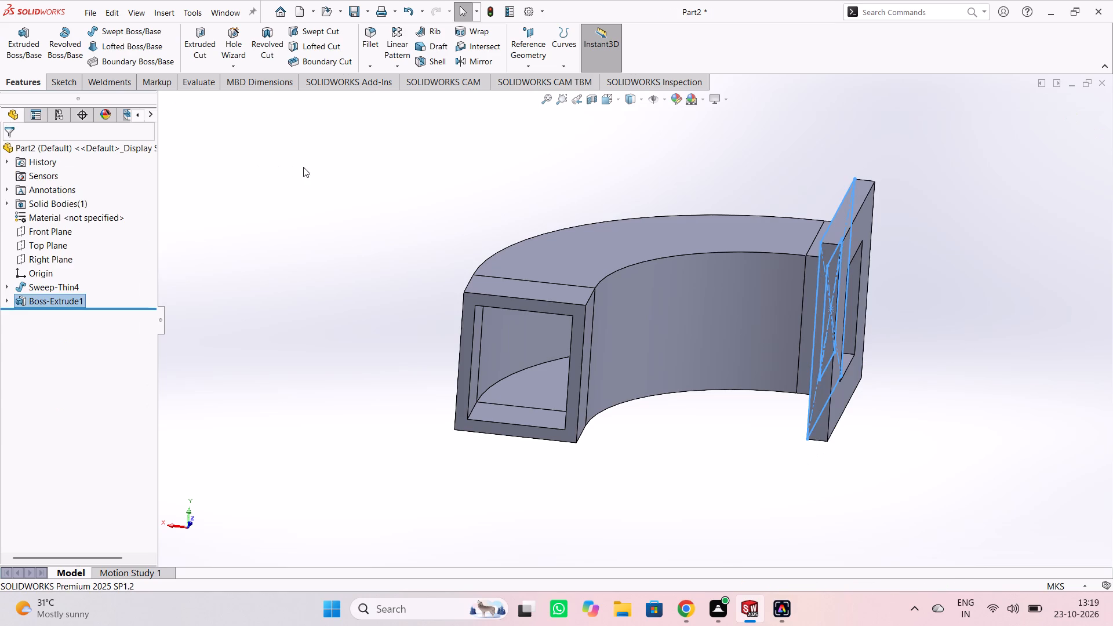
click(303, 167)
Start a new sketch on the duct's other rectangular end face, viewed straight on.
middle_drag(978, 467, 854, 432)
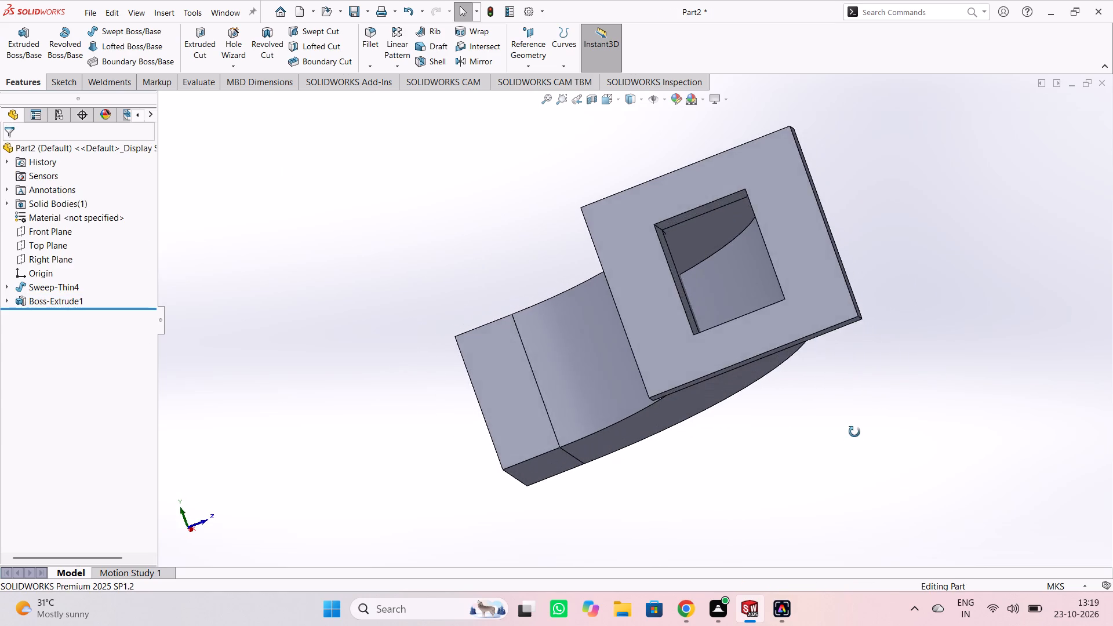
middle_drag(854, 432, 985, 389)
middle_drag(836, 478, 831, 442)
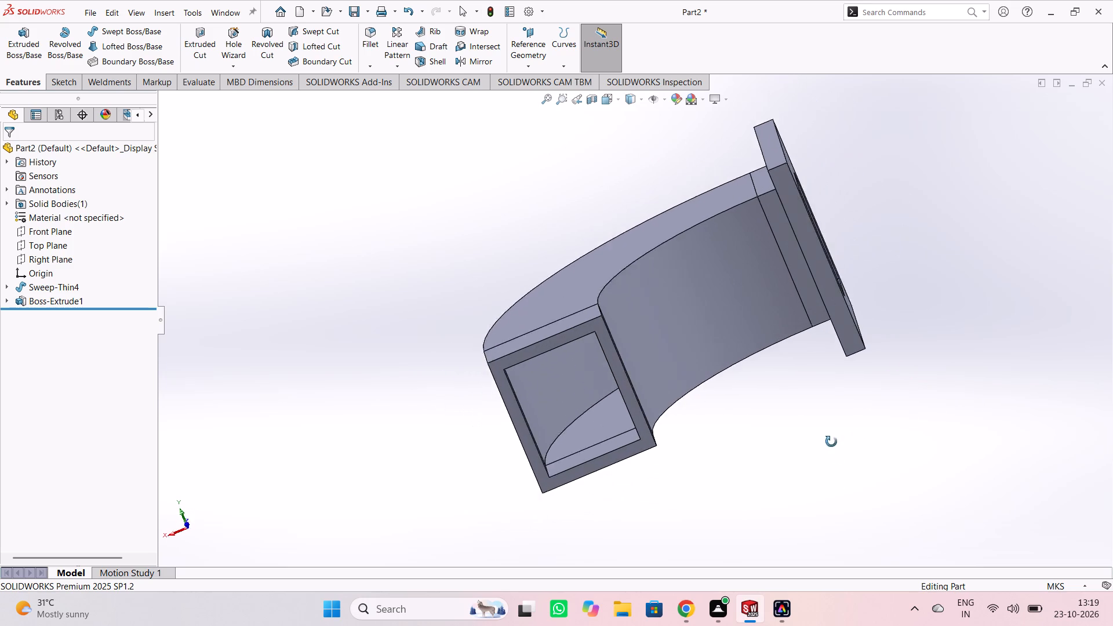
middle_drag(831, 442, 854, 387)
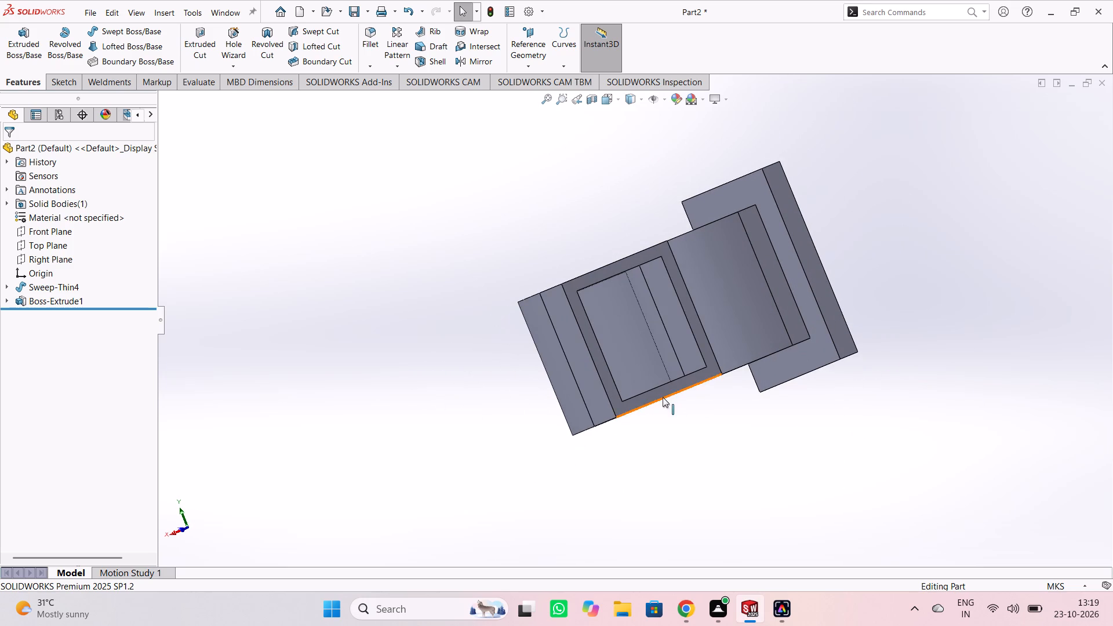
click(659, 393)
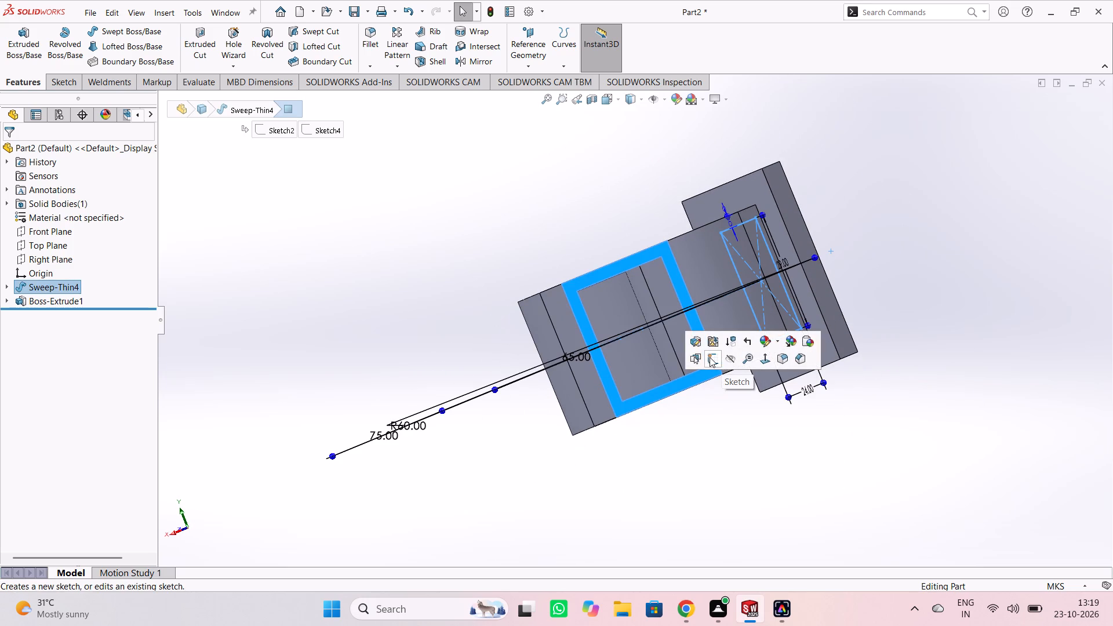
click(710, 357)
click(267, 275)
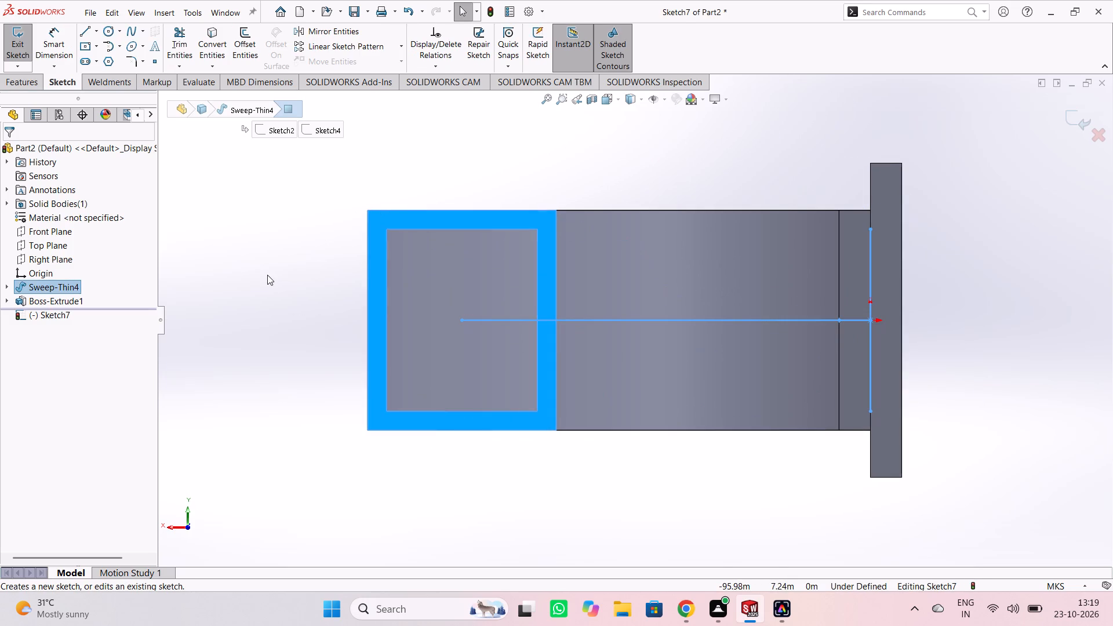
middle_drag(276, 214, 278, 207)
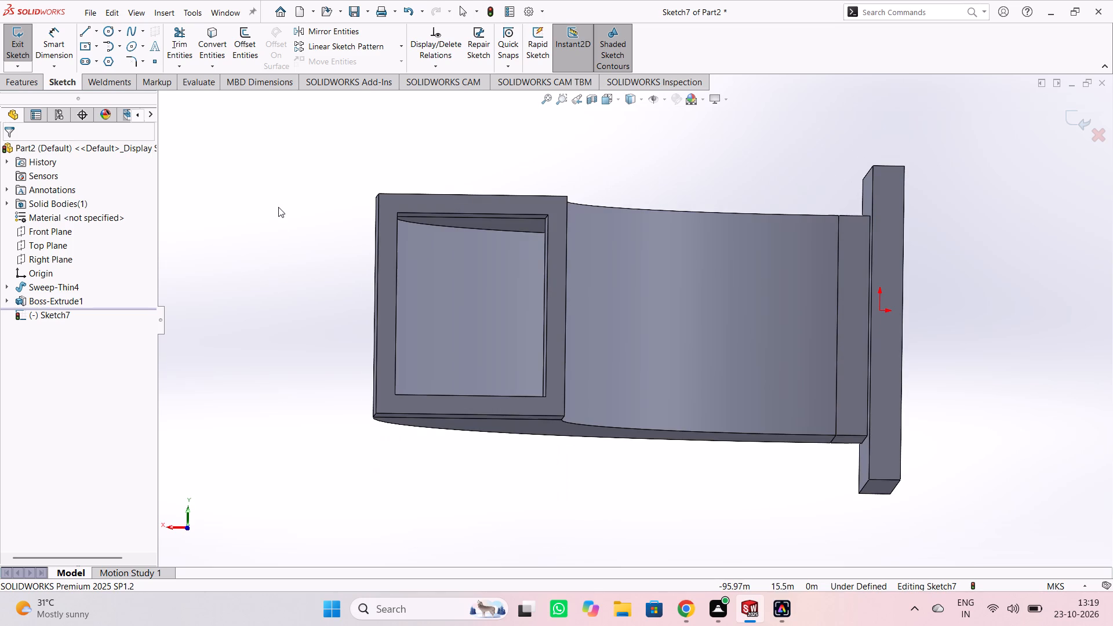
key(ctrl+8)
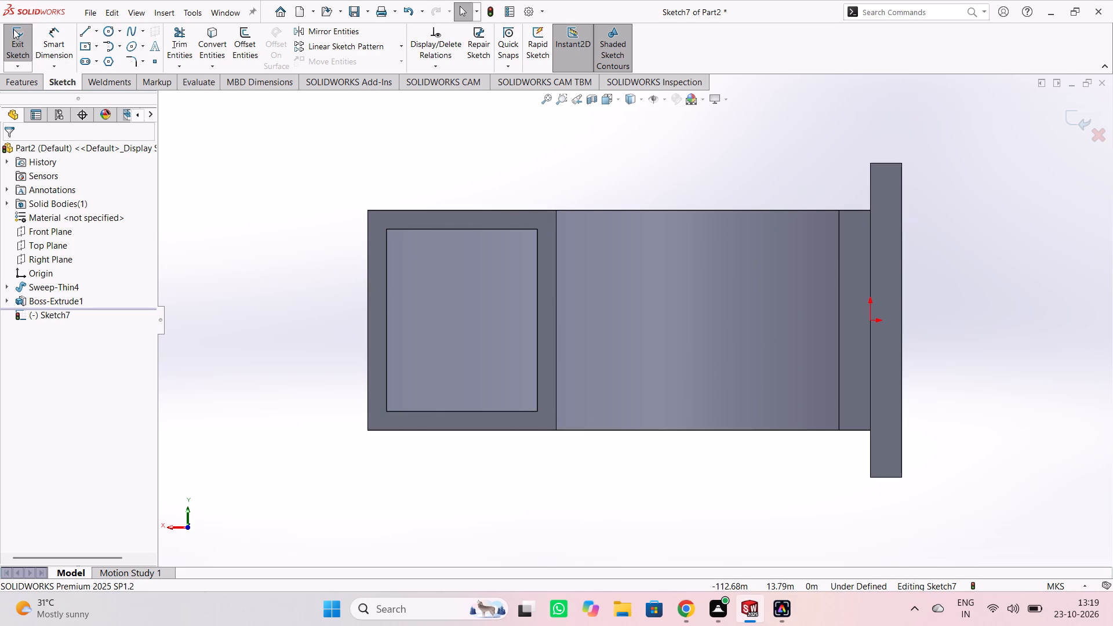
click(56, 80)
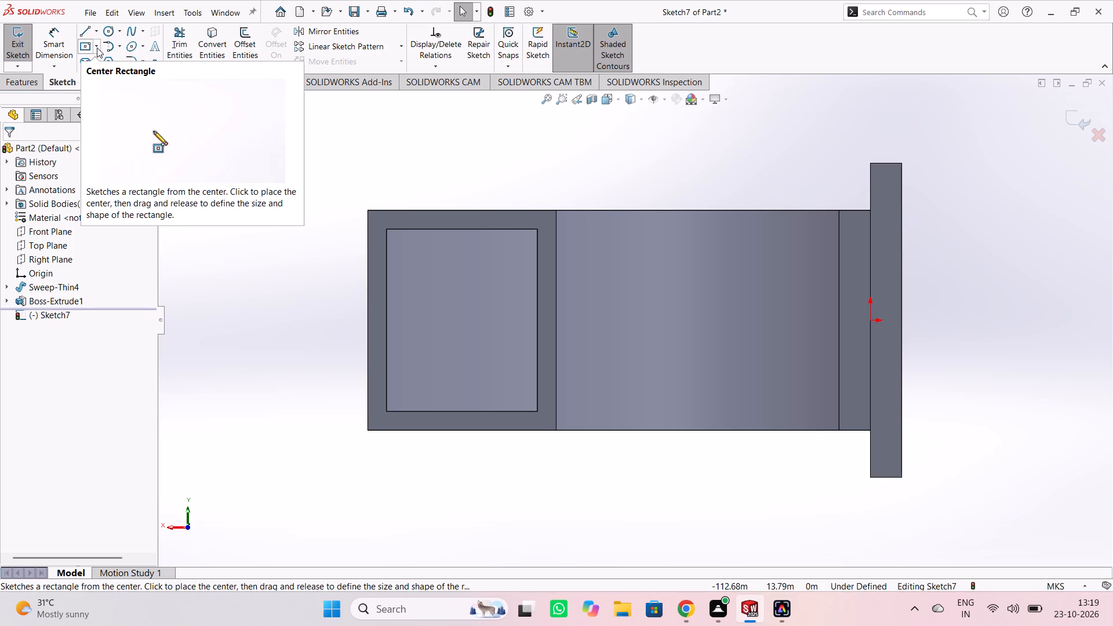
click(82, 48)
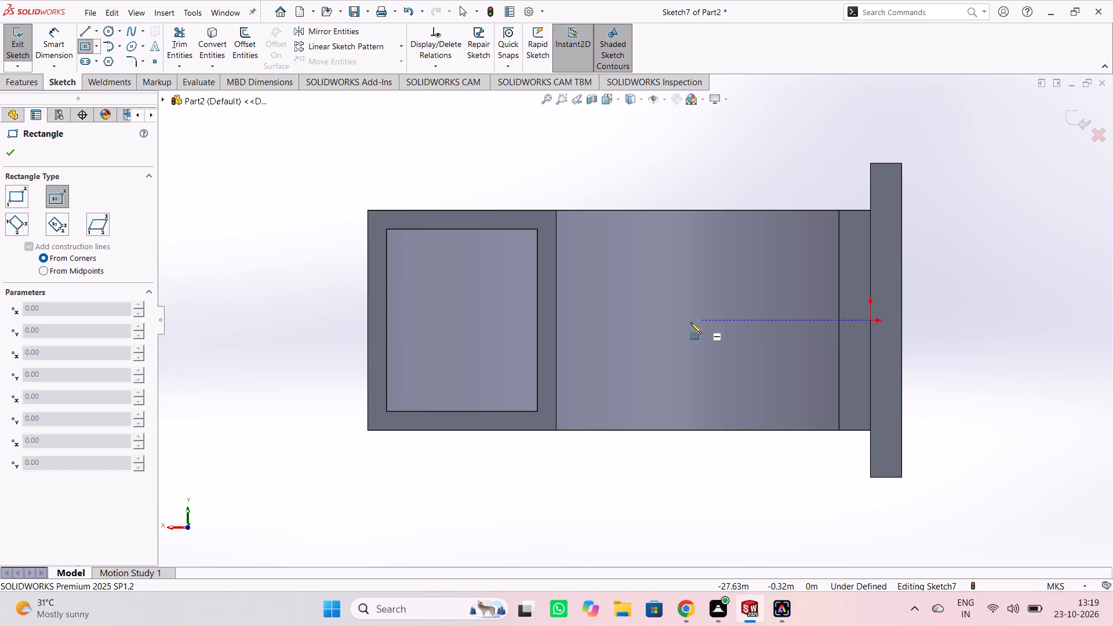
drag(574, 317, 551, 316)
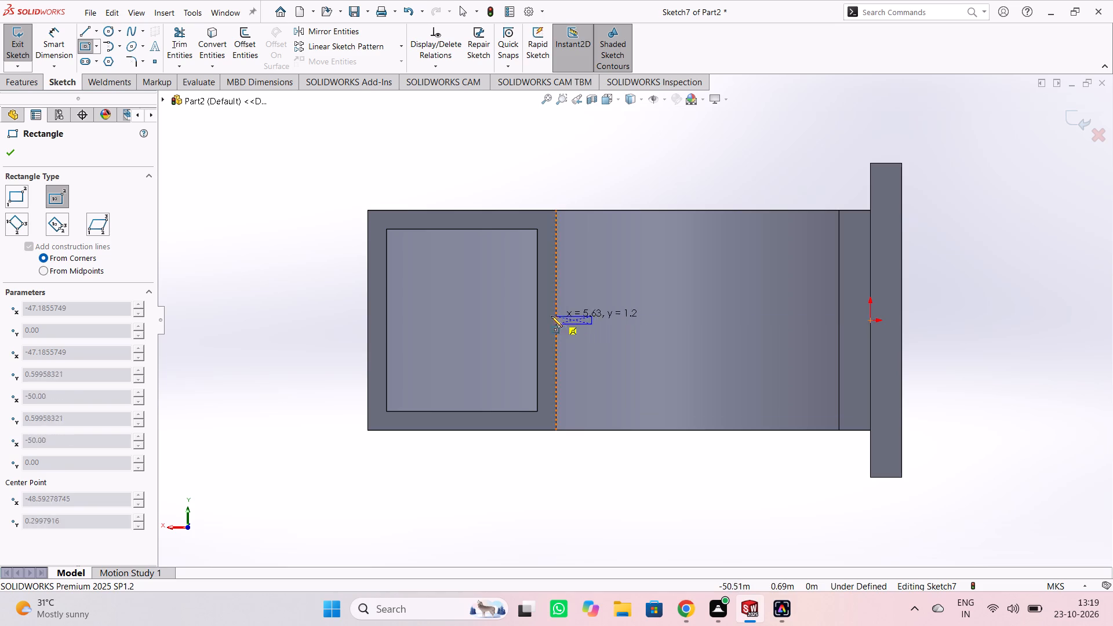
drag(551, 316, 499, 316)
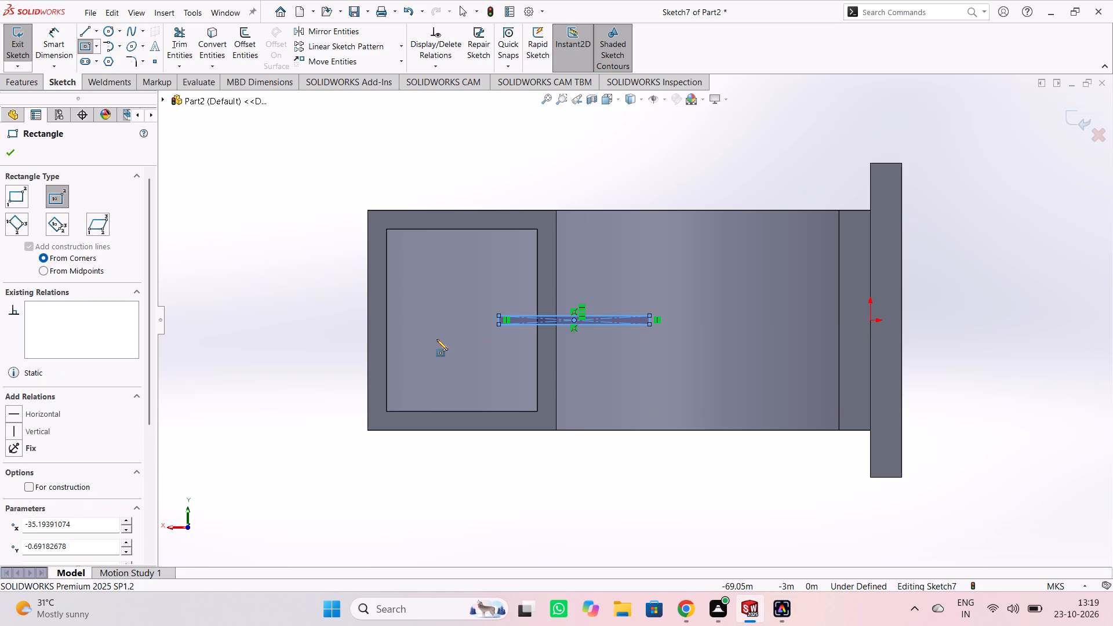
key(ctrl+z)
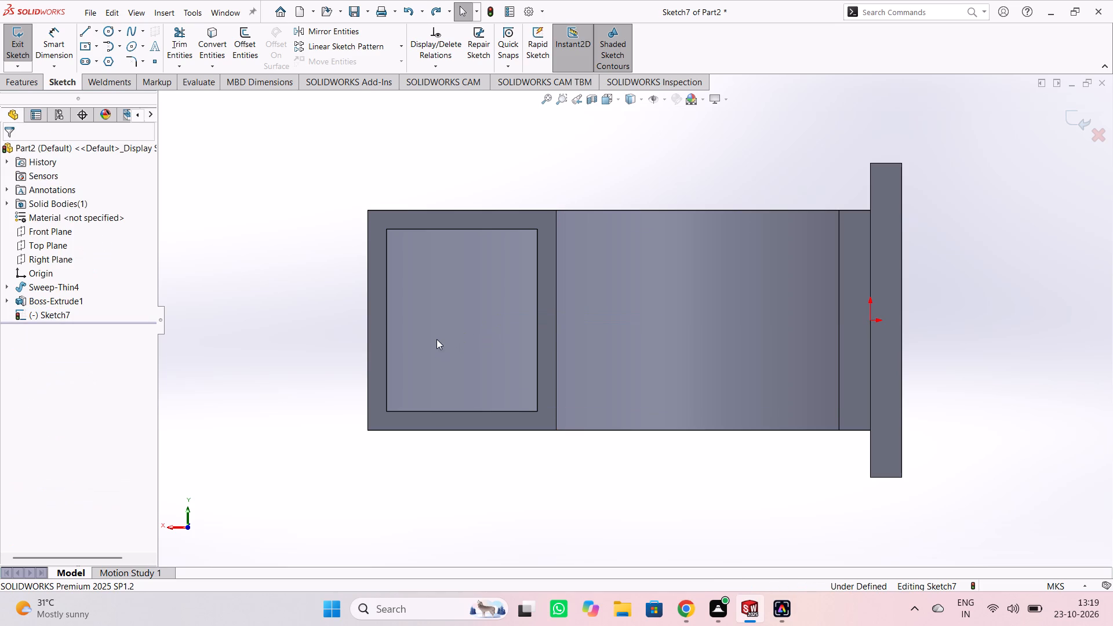
Sketch a horizontal centerline about 88 m long from the origin across the duct opening and past its far side.
click(95, 28)
click(111, 59)
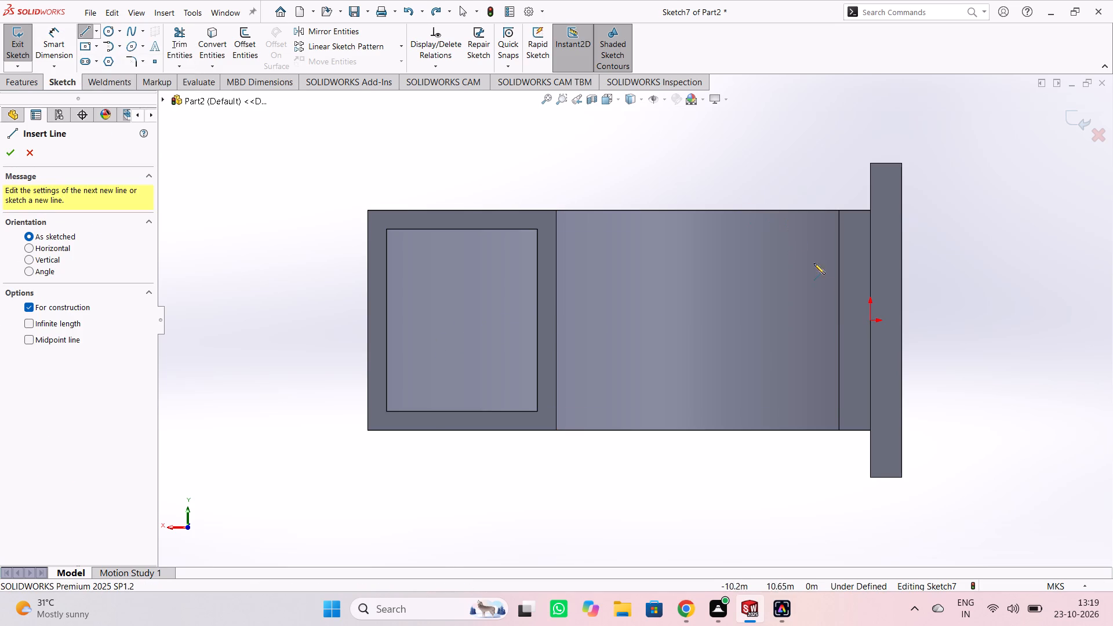
click(869, 320)
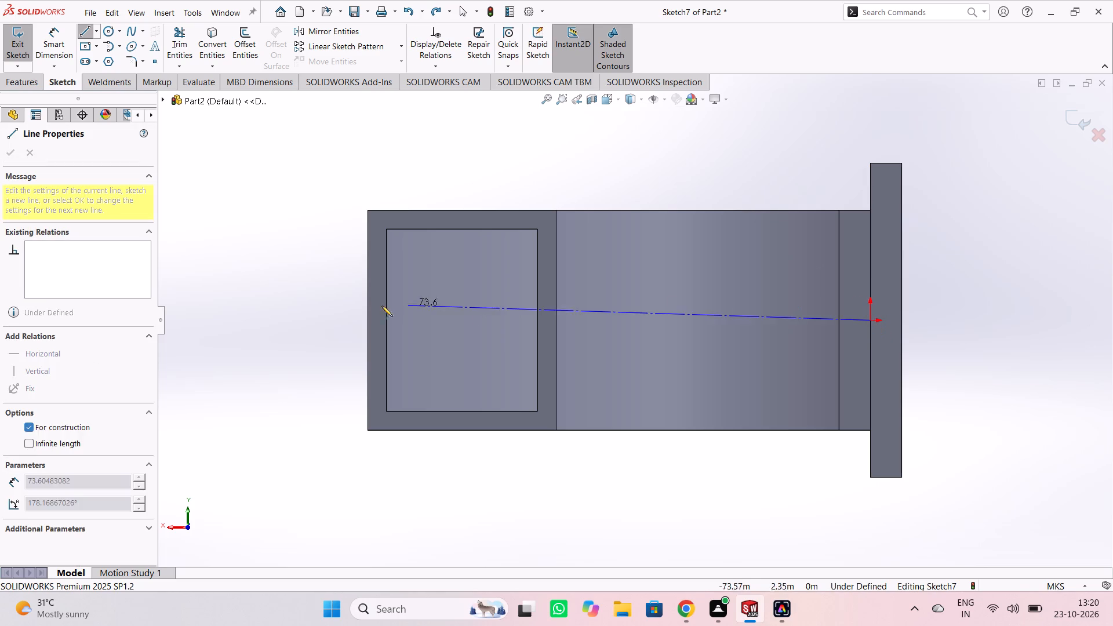
click(319, 318)
key(Escape)
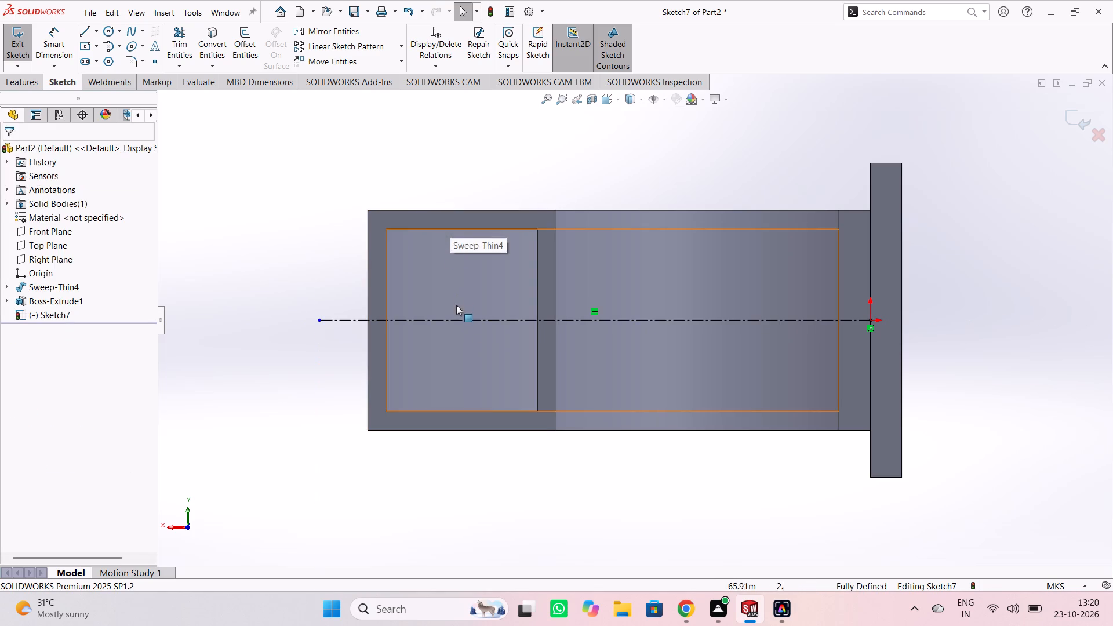
Sketch a vertical 29 m line joining the midpoints of the opening's lower and upper inner edges, and convert it to construction geometry.
click(83, 31)
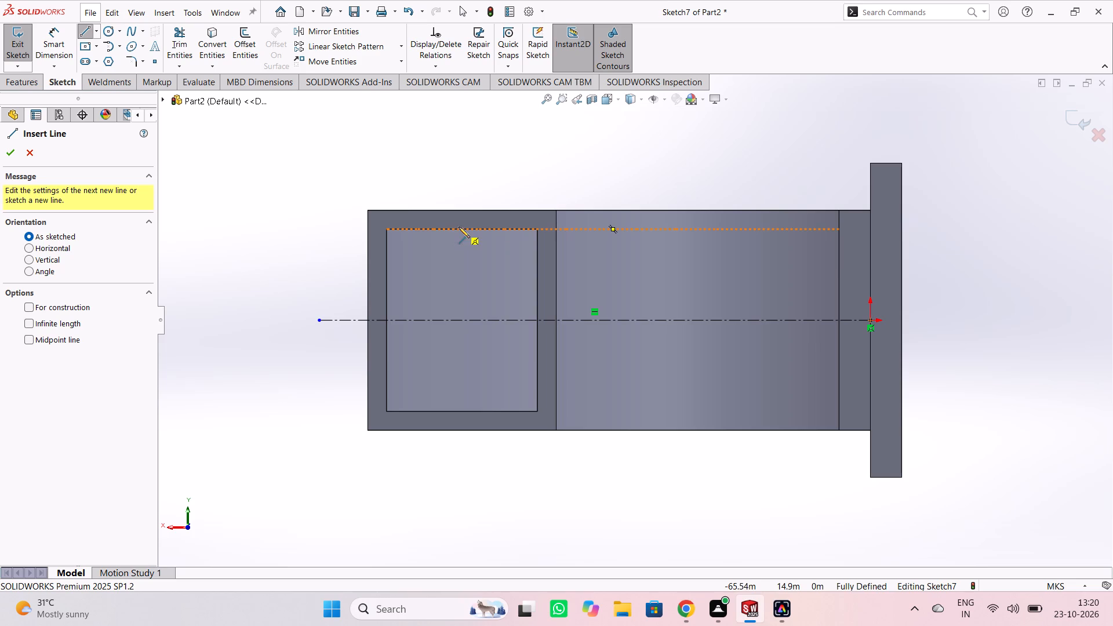
click(461, 412)
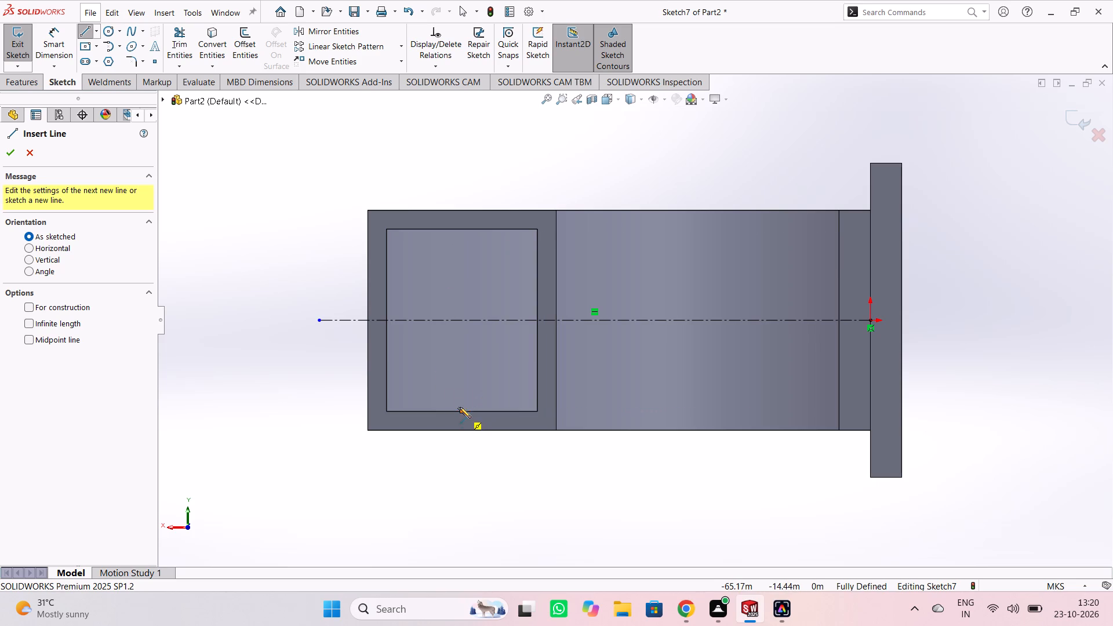
click(462, 228)
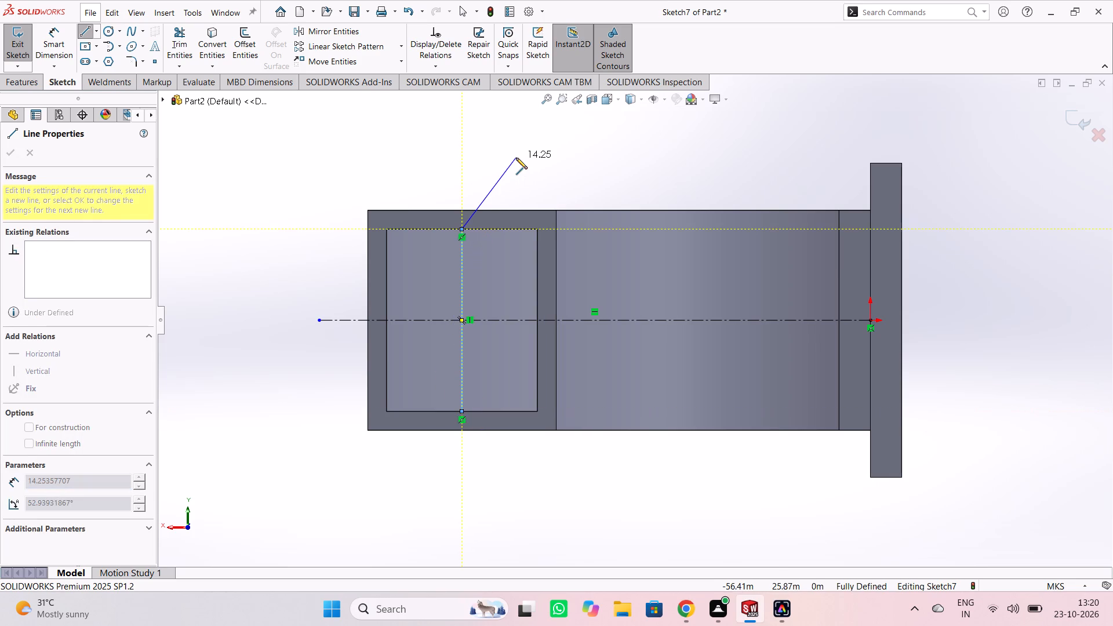
key(Escape)
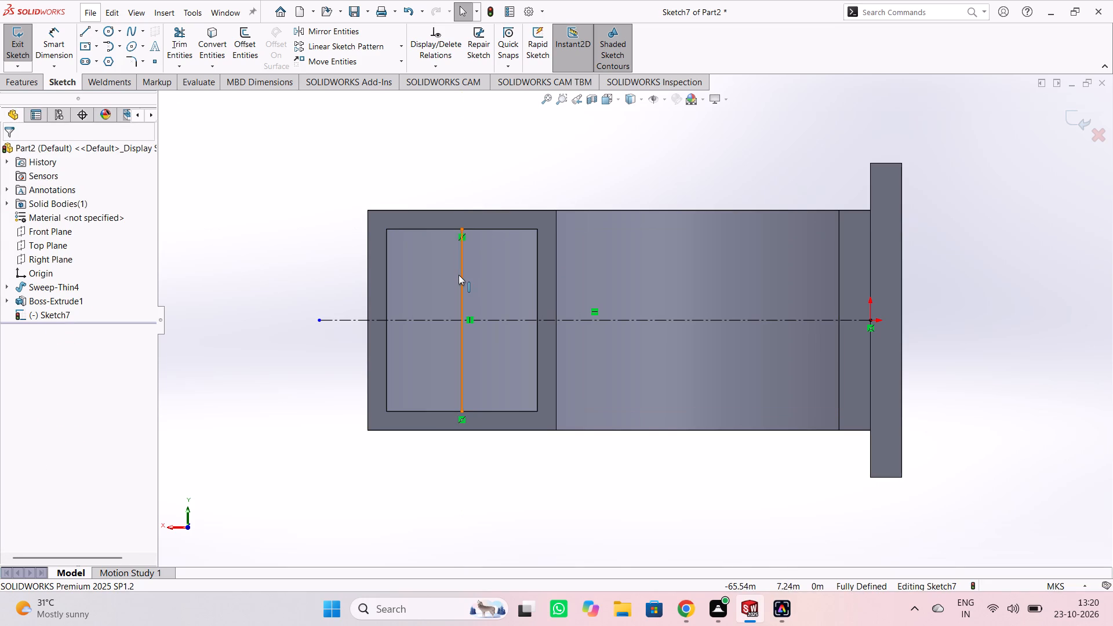
right_click(459, 275)
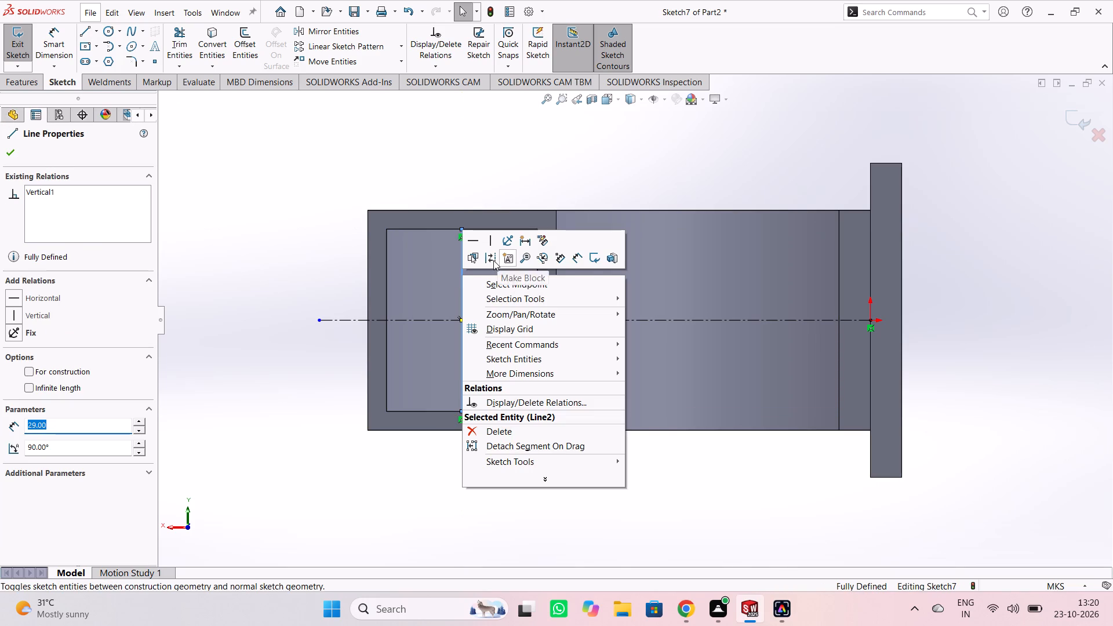
click(493, 260)
click(489, 268)
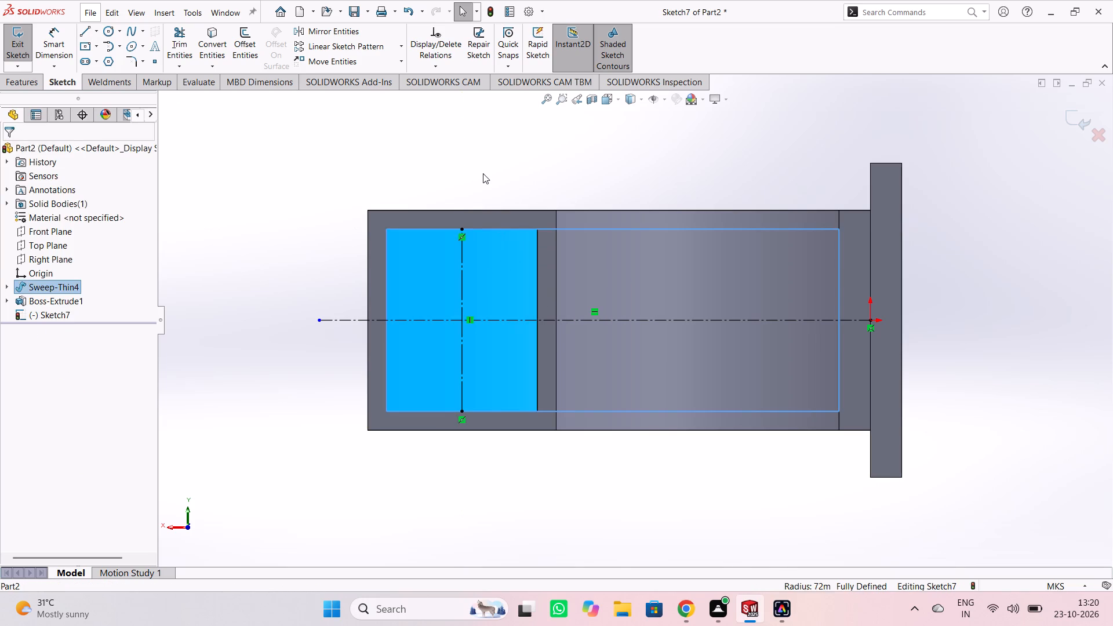
click(483, 173)
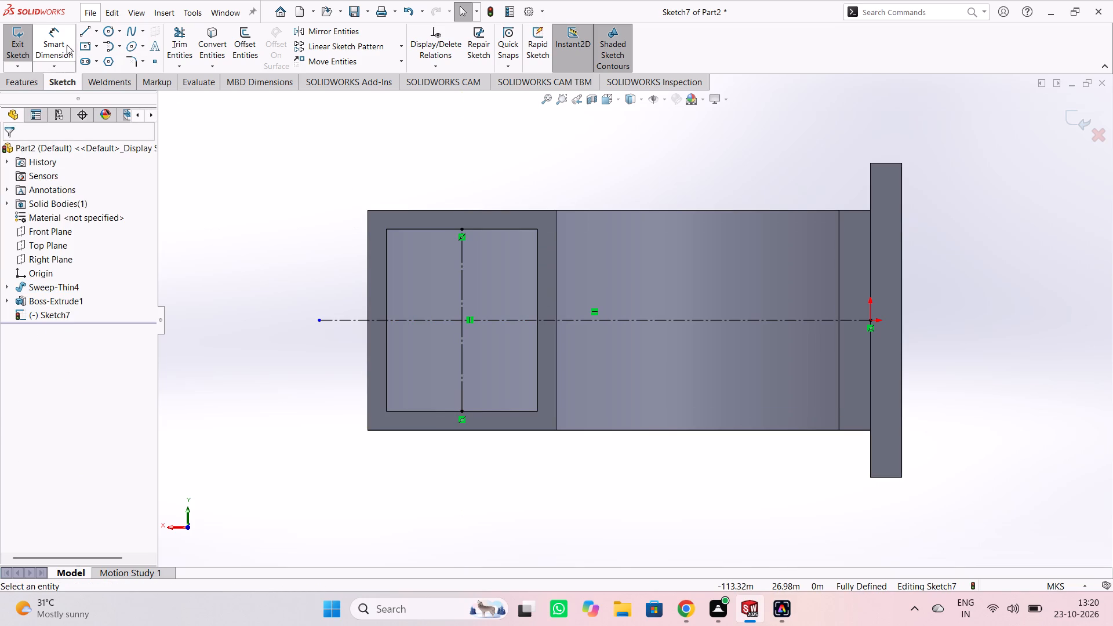
Sketch a center rectangle about 46 m wide by 49 m high around the duct end, centered where the two construction lines cross.
click(85, 47)
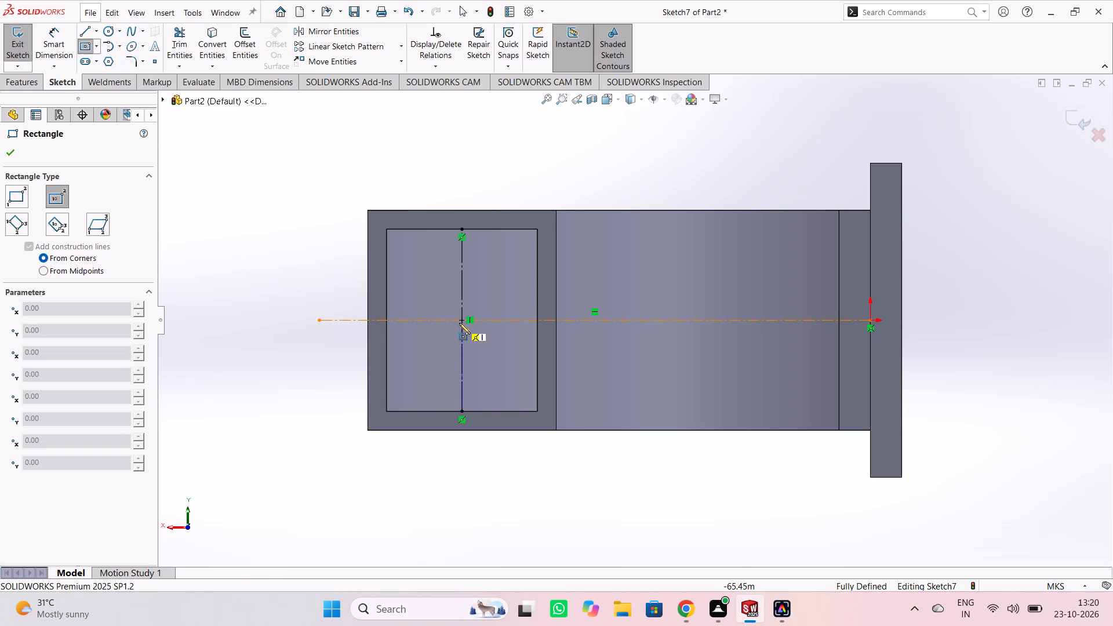
scroll(461, 323, down, 4)
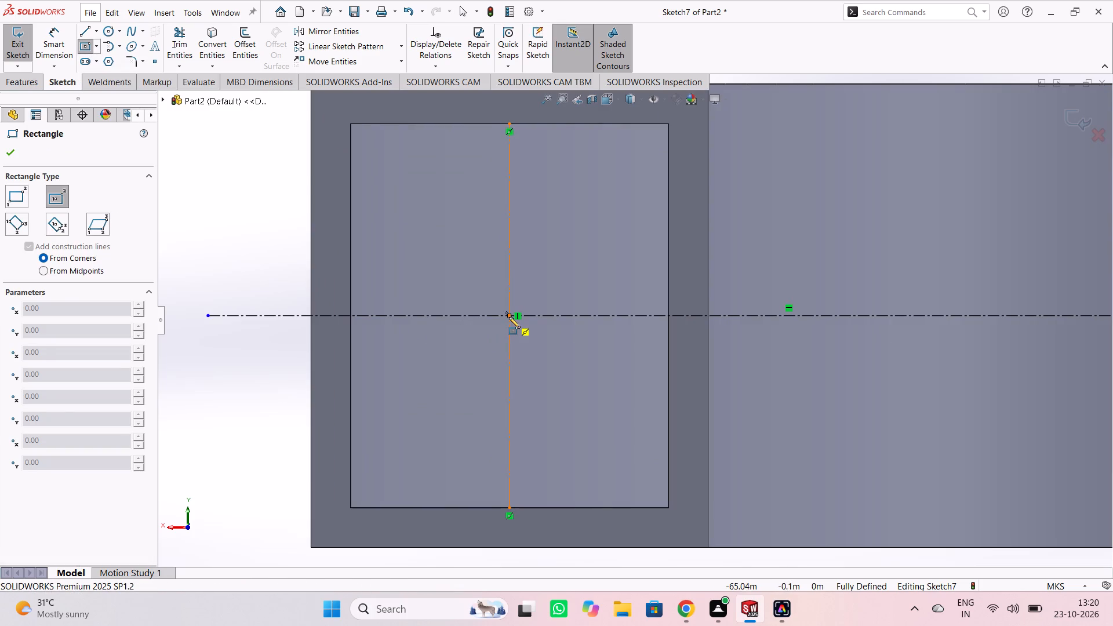
click(509, 317)
scroll(567, 392, up, 5)
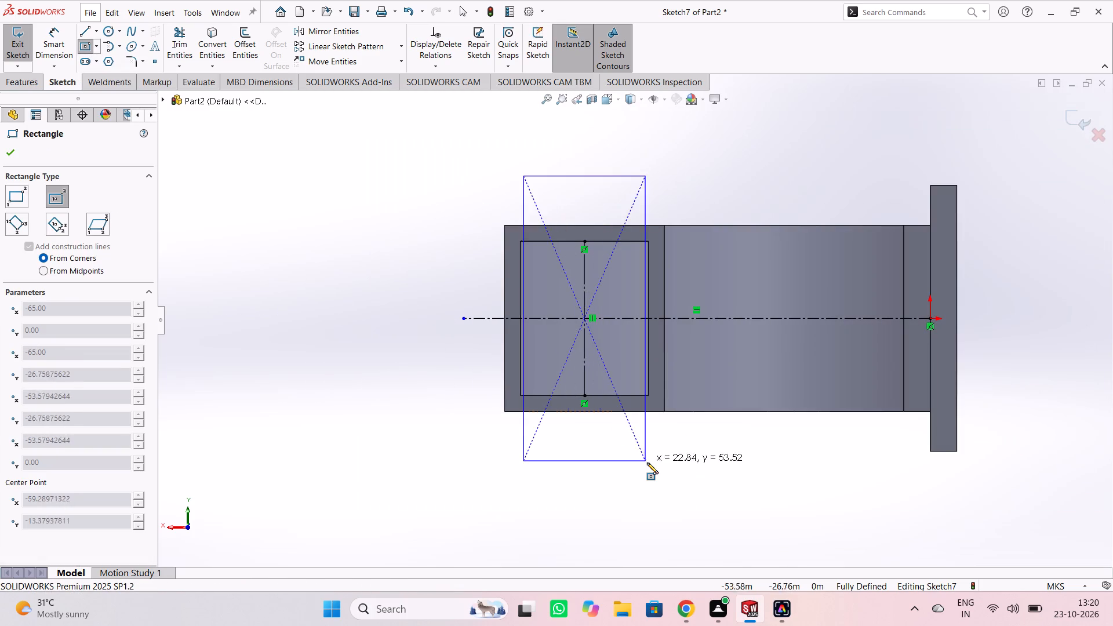
click(708, 450)
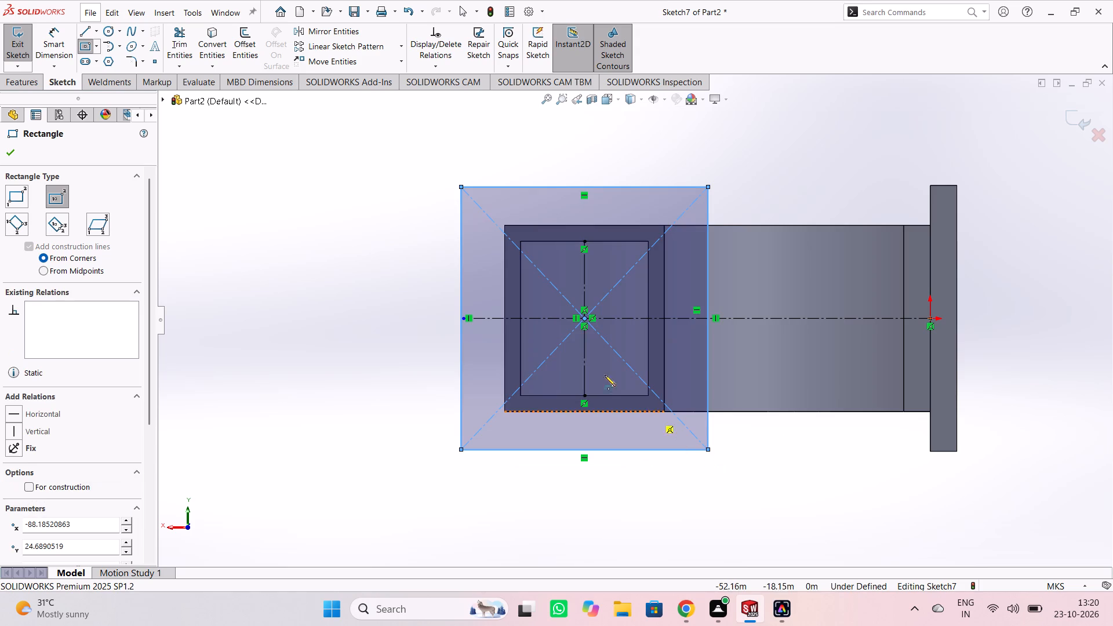
Sketch a second center rectangle from the same center to the opening's inner corner, 24 m by 29 m.
click(583, 317)
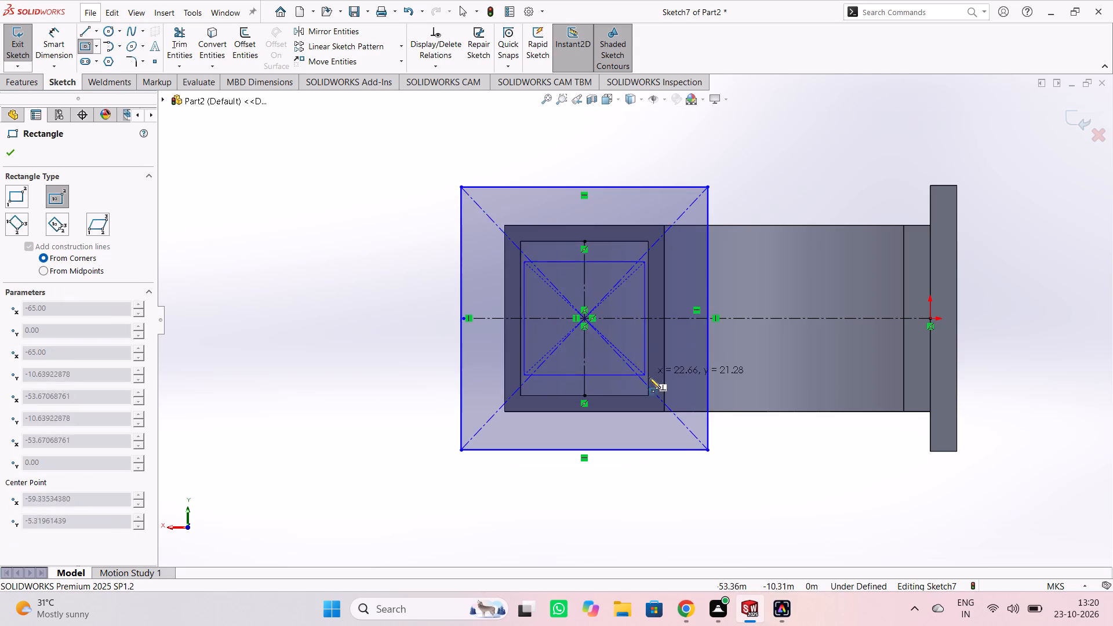
click(650, 396)
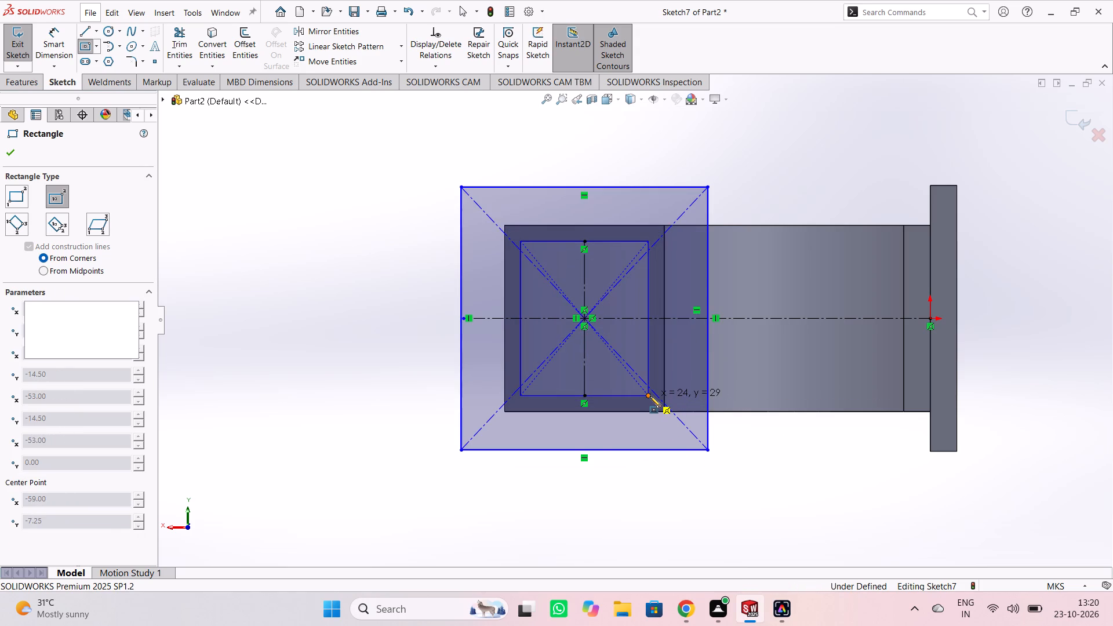
key(Escape)
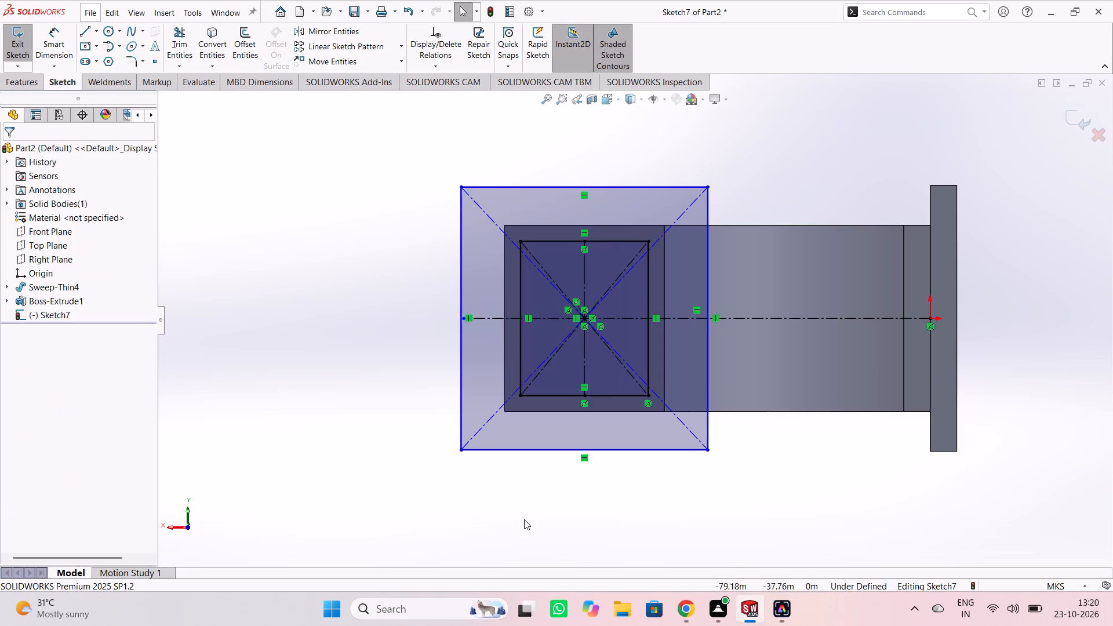
Dimension the outer rectangle 50 m wide and 55 m high.
right_click(539, 470)
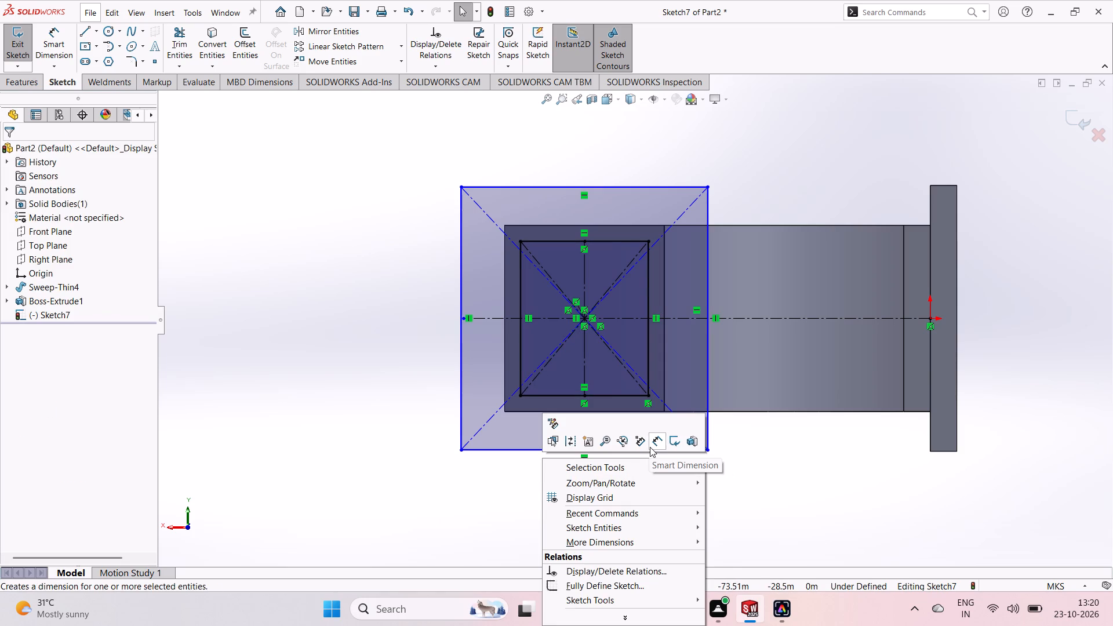
click(650, 447)
click(620, 452)
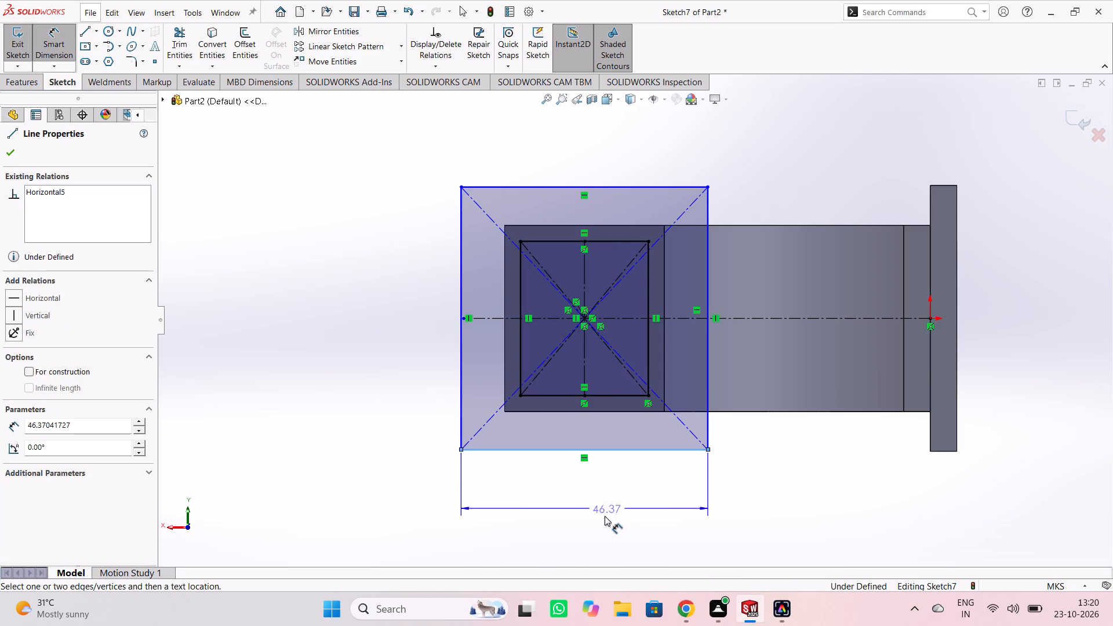
click(573, 521)
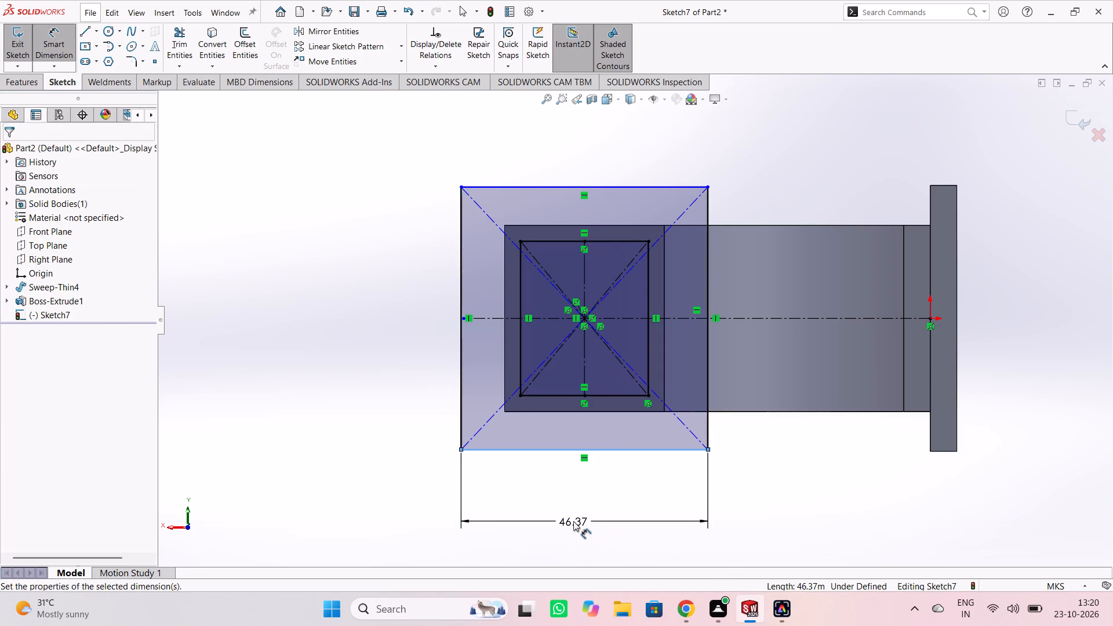
text(50)
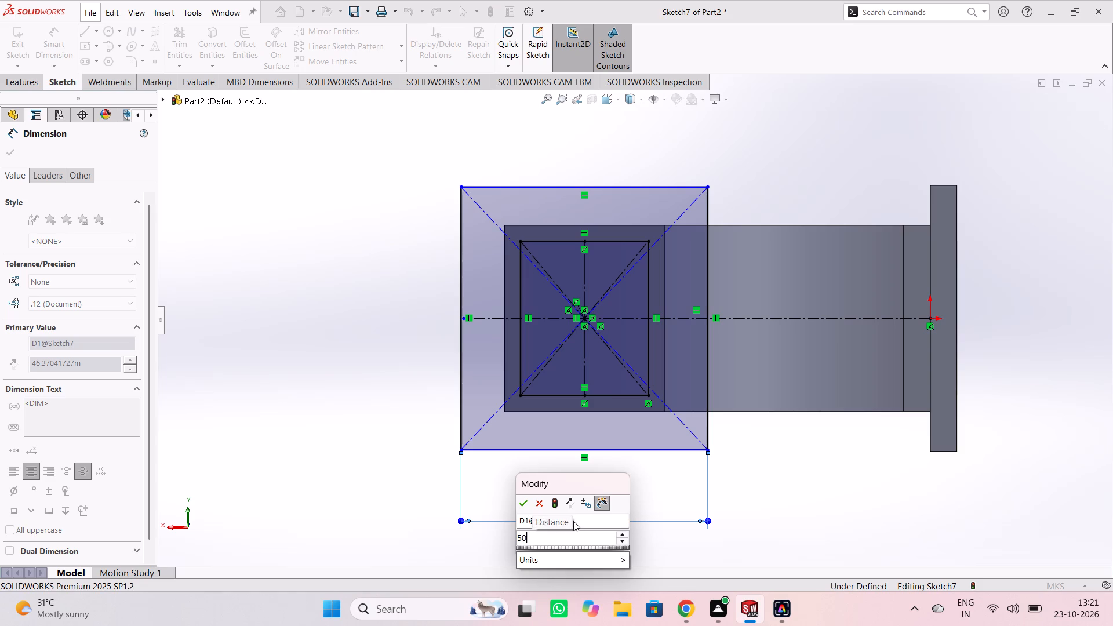
key(Return)
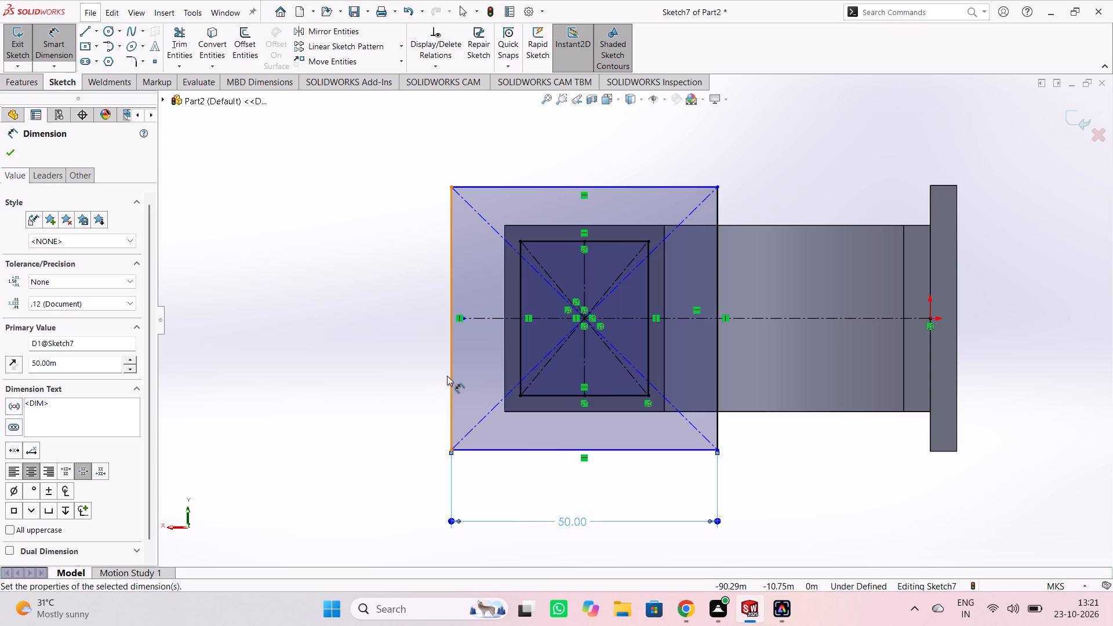
click(451, 373)
click(330, 341)
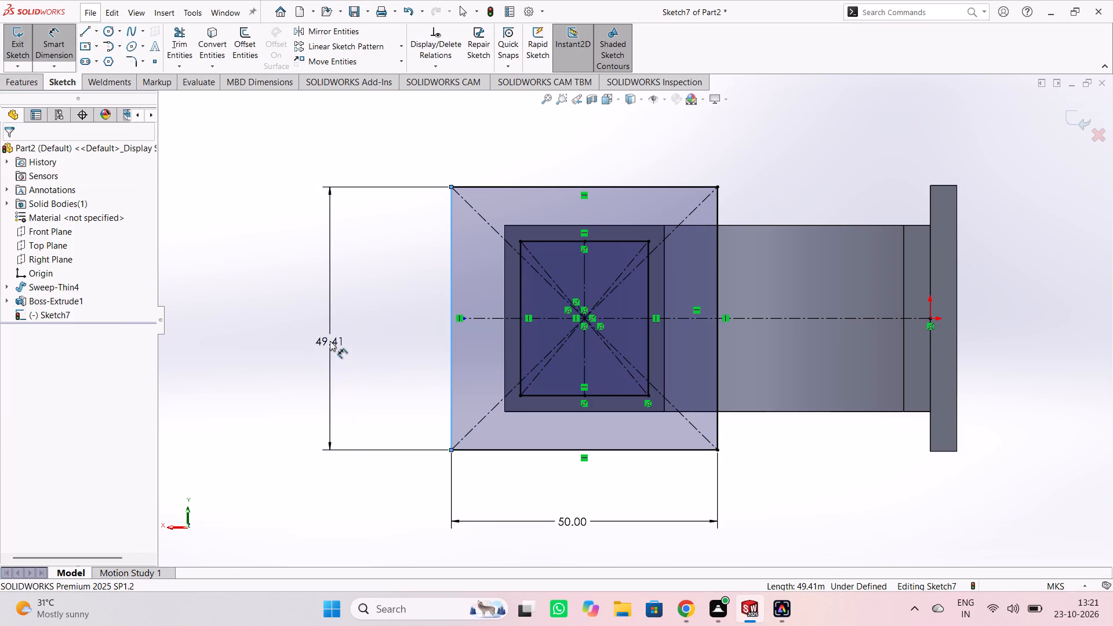
text(55)
key(Return)
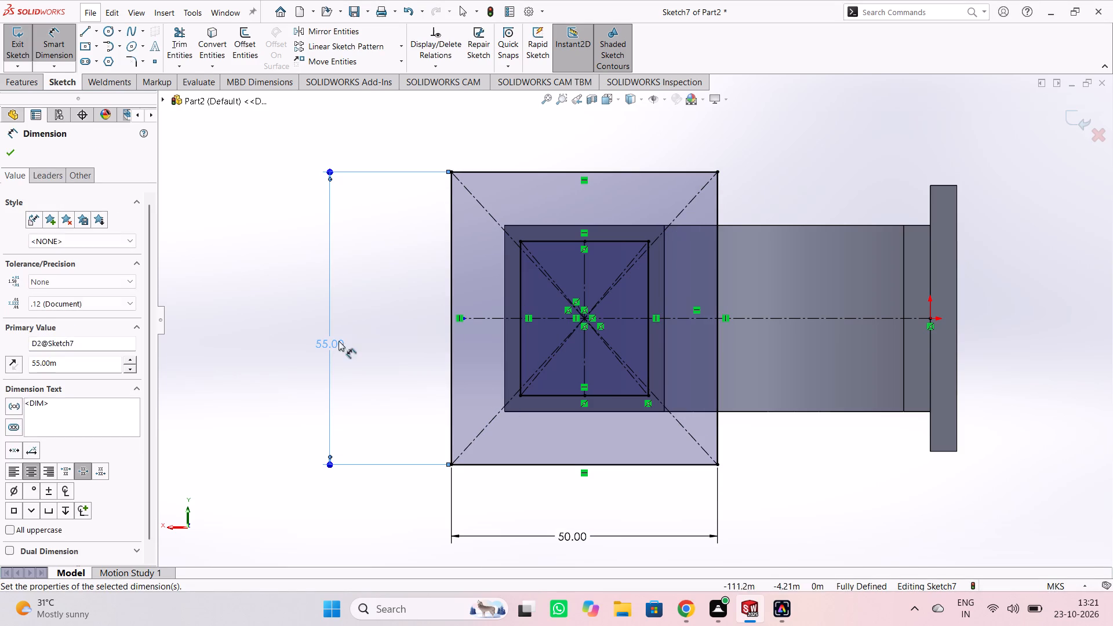
click(363, 335)
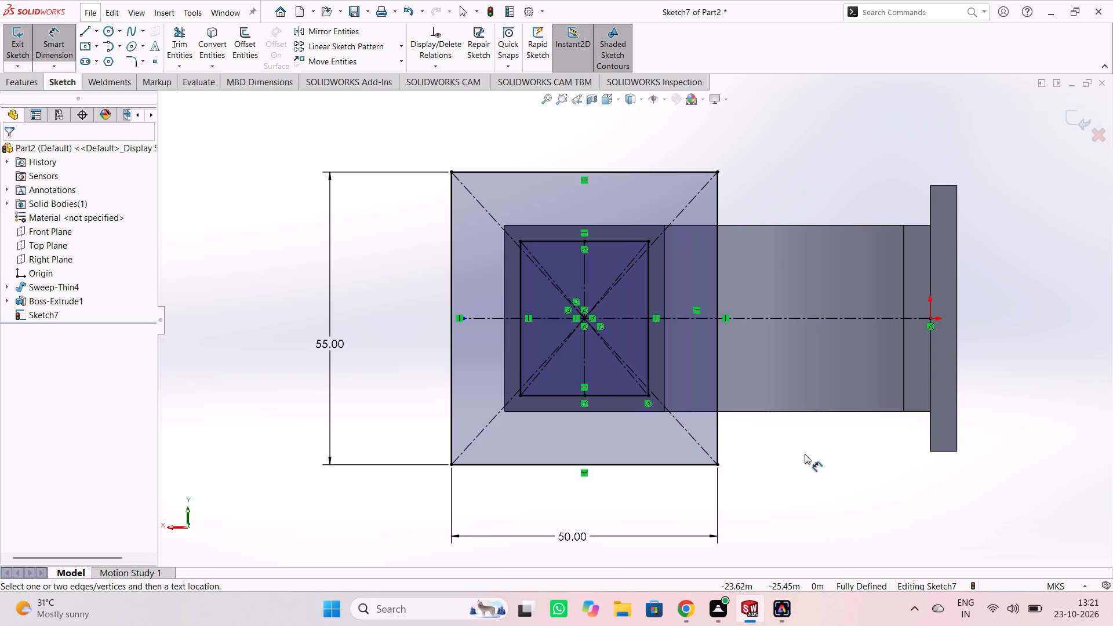
Change the outer rectangle's dimensions to 50 m high and 55 m wide.
double_click(326, 341)
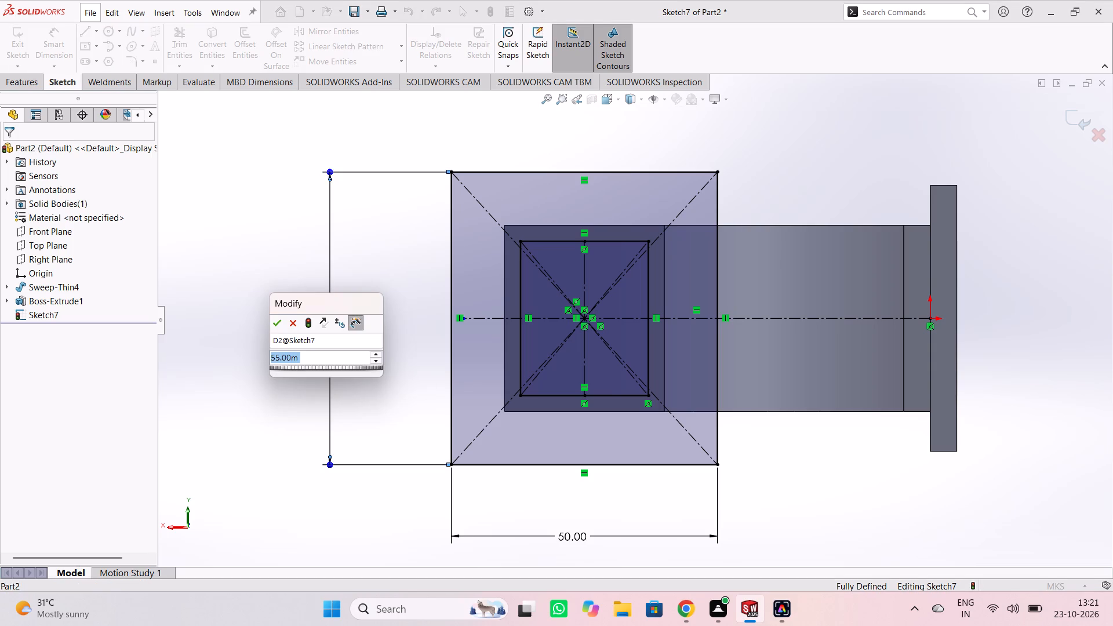
text(50)
key(Return)
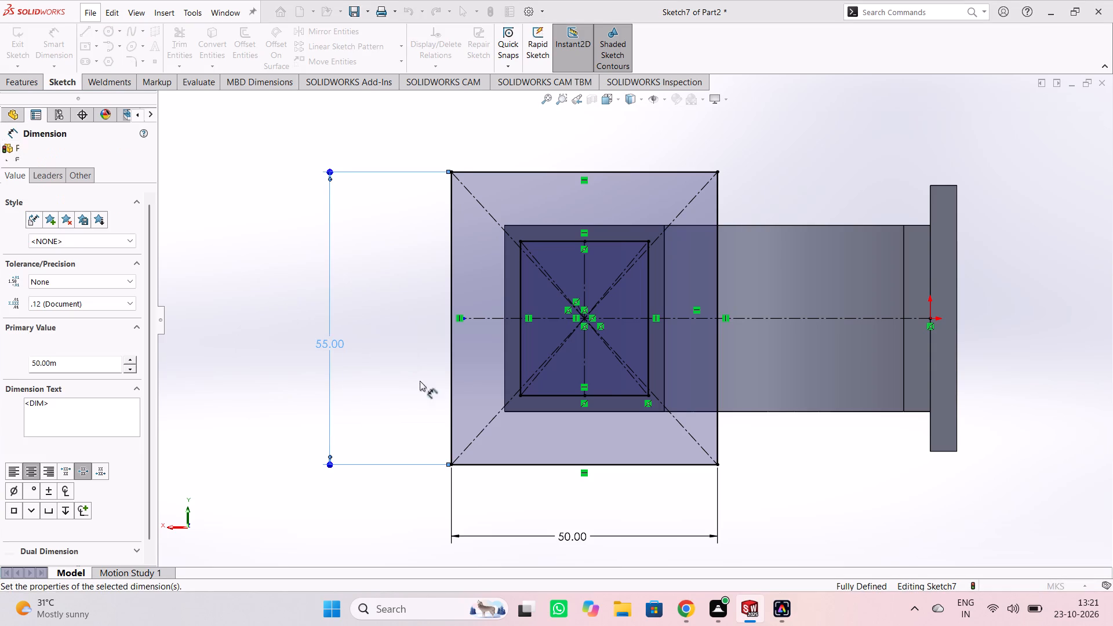
double_click(564, 523)
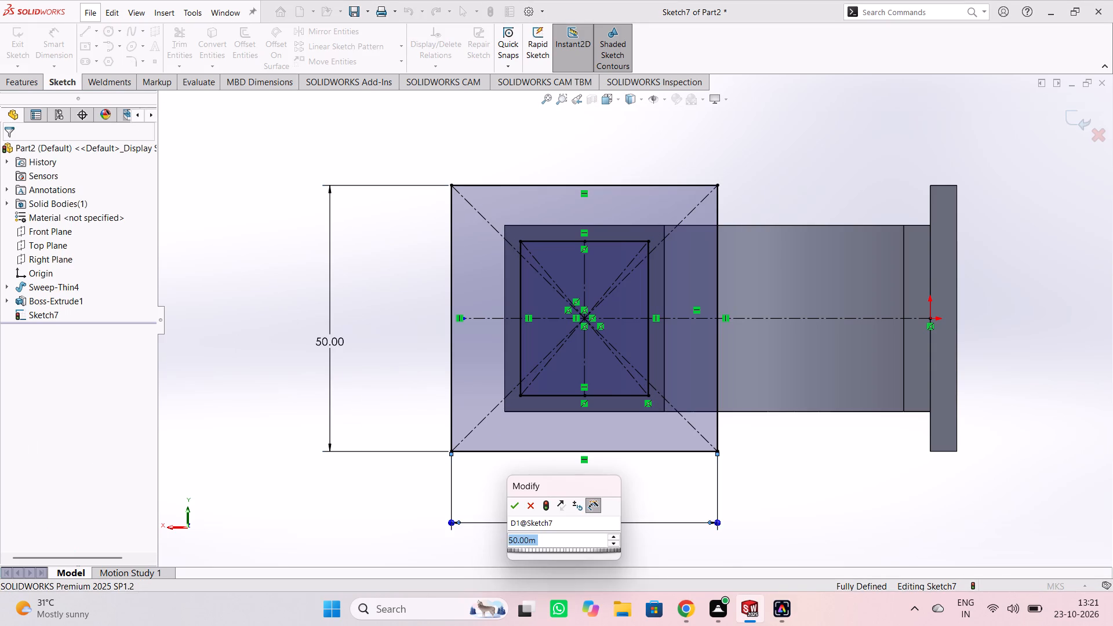
text(55)
key(Return)
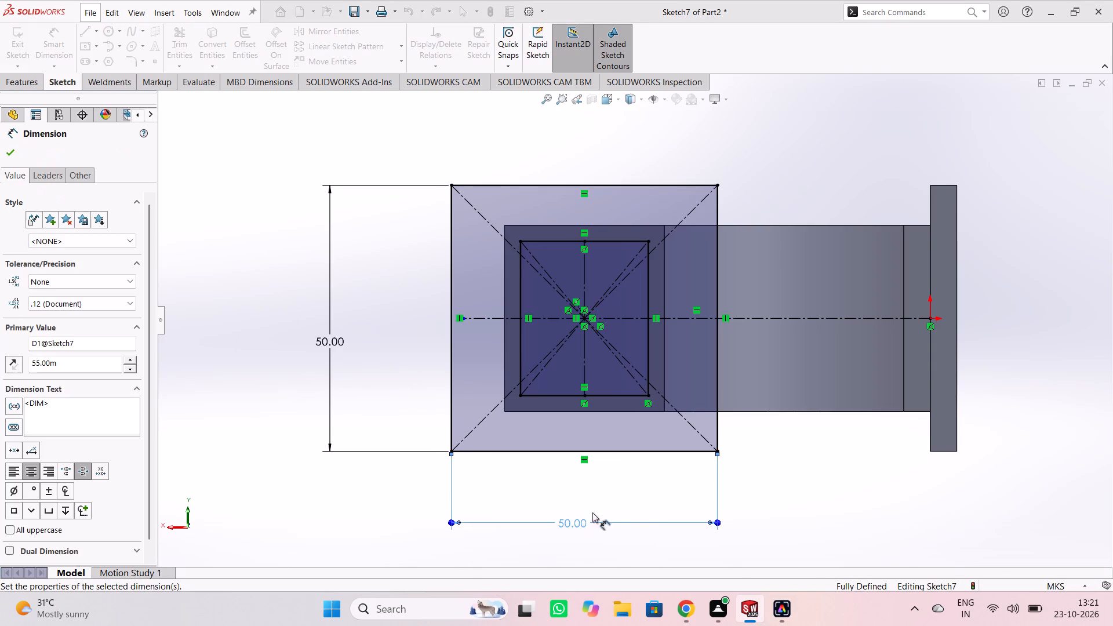
click(638, 504)
middle_drag(856, 512, 774, 521)
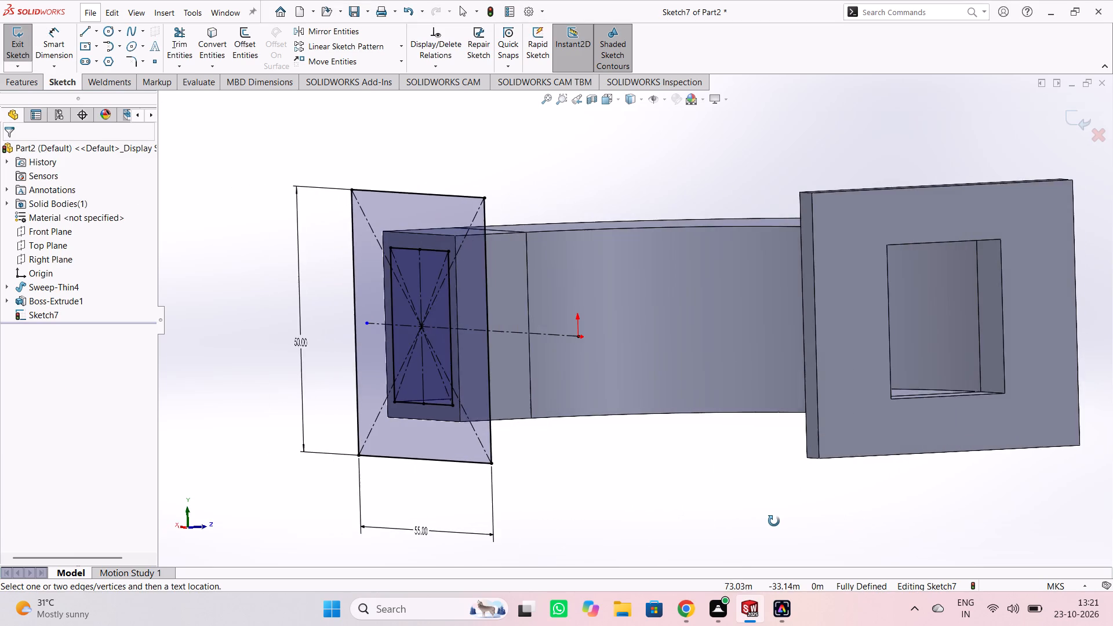
Extrude the second flange sketch with the rectangular opening 5 m outward from the duct end, merged with the body.
middle_drag(774, 521, 783, 527)
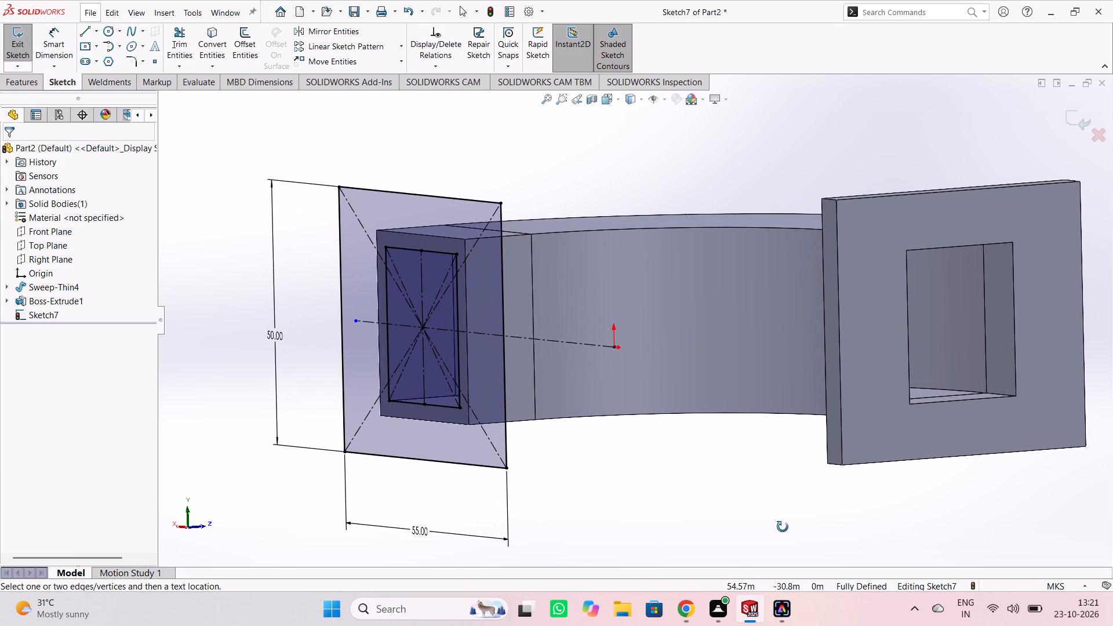
middle_drag(783, 527, 792, 531)
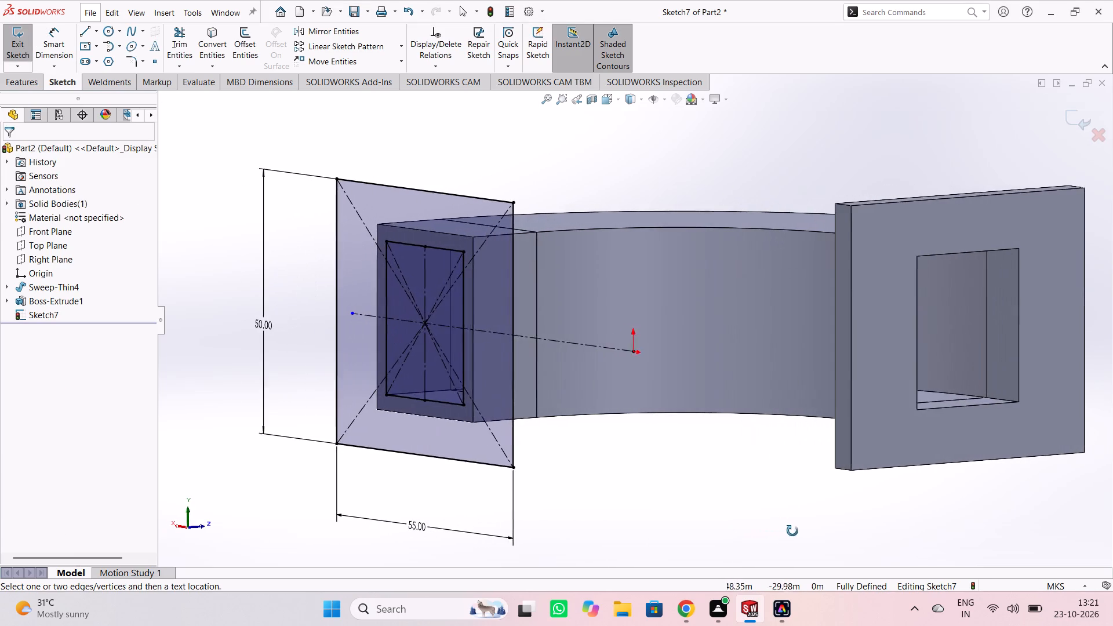
middle_drag(792, 531, 789, 509)
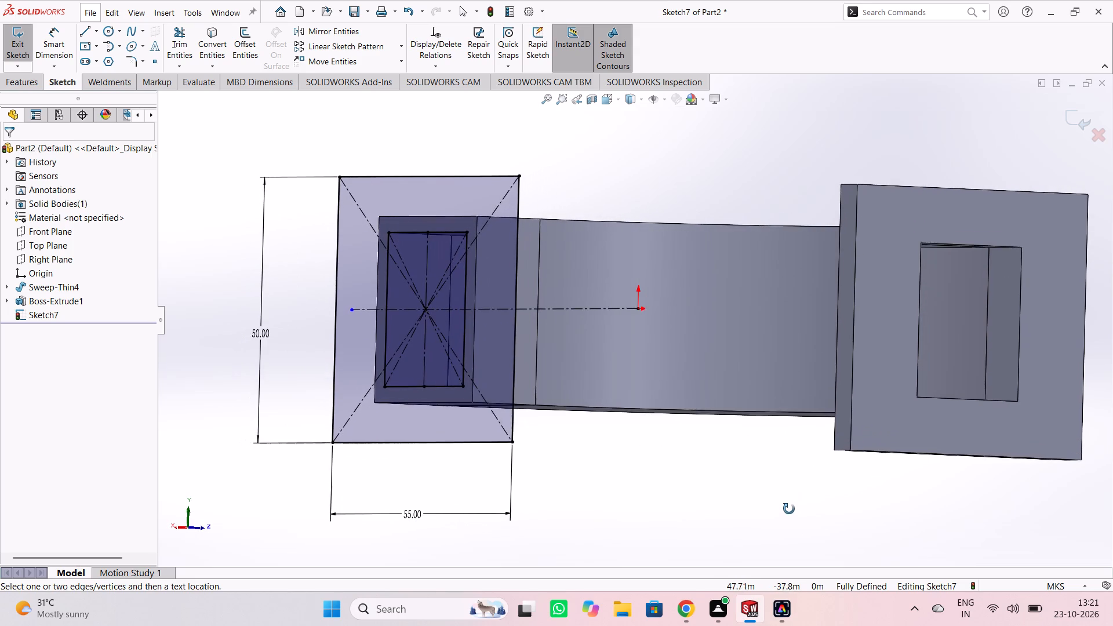
middle_drag(789, 509, 784, 514)
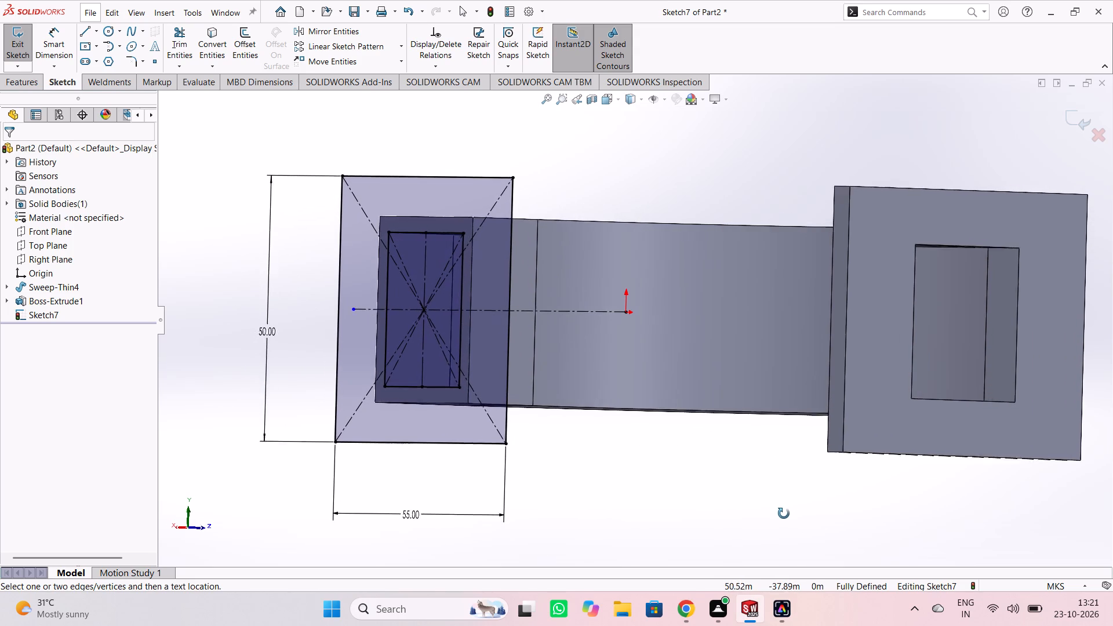
middle_drag(784, 514, 797, 501)
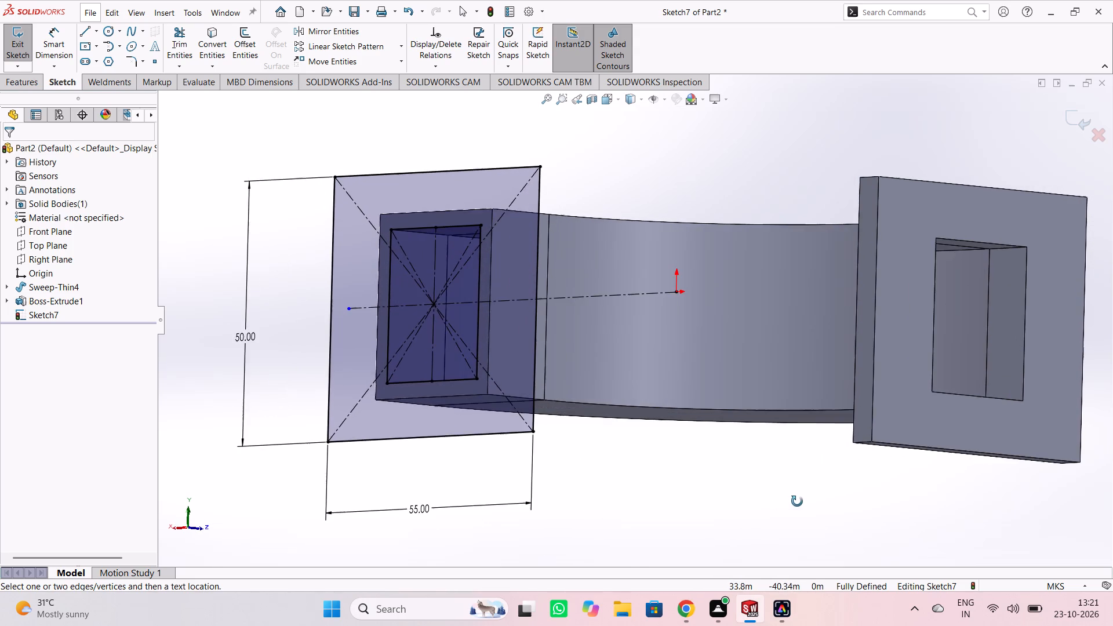
middle_drag(797, 501, 759, 532)
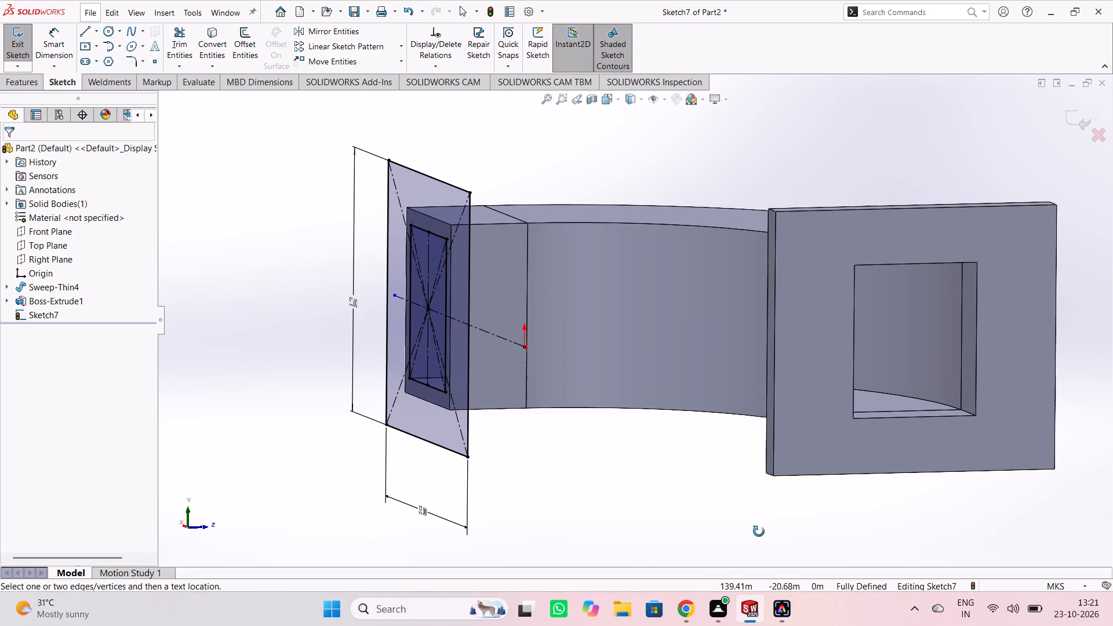
middle_drag(759, 532, 801, 521)
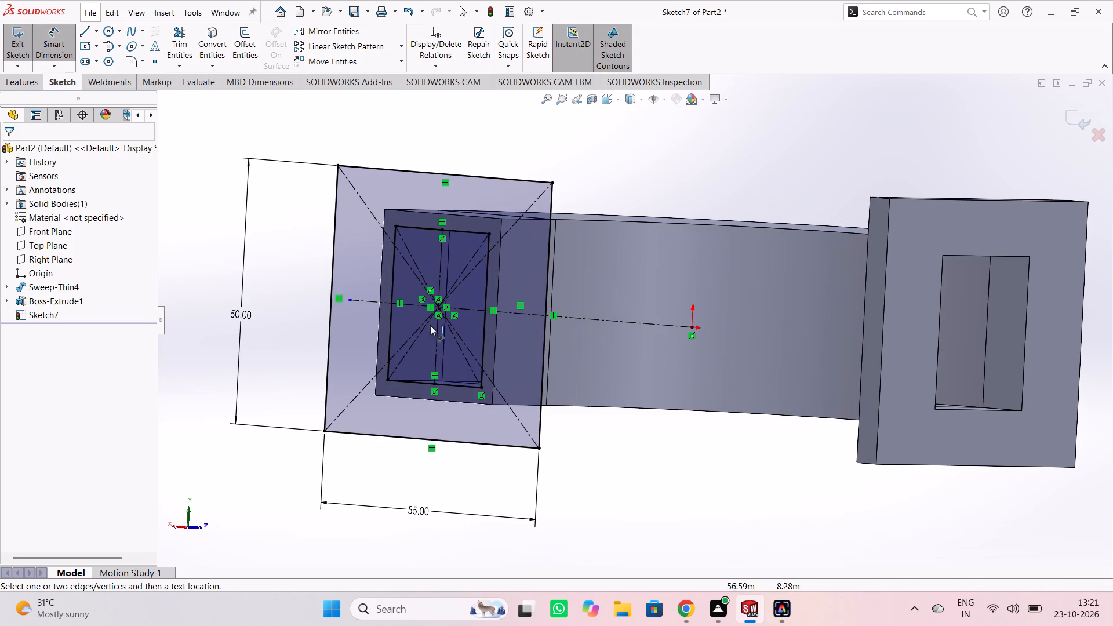
click(25, 41)
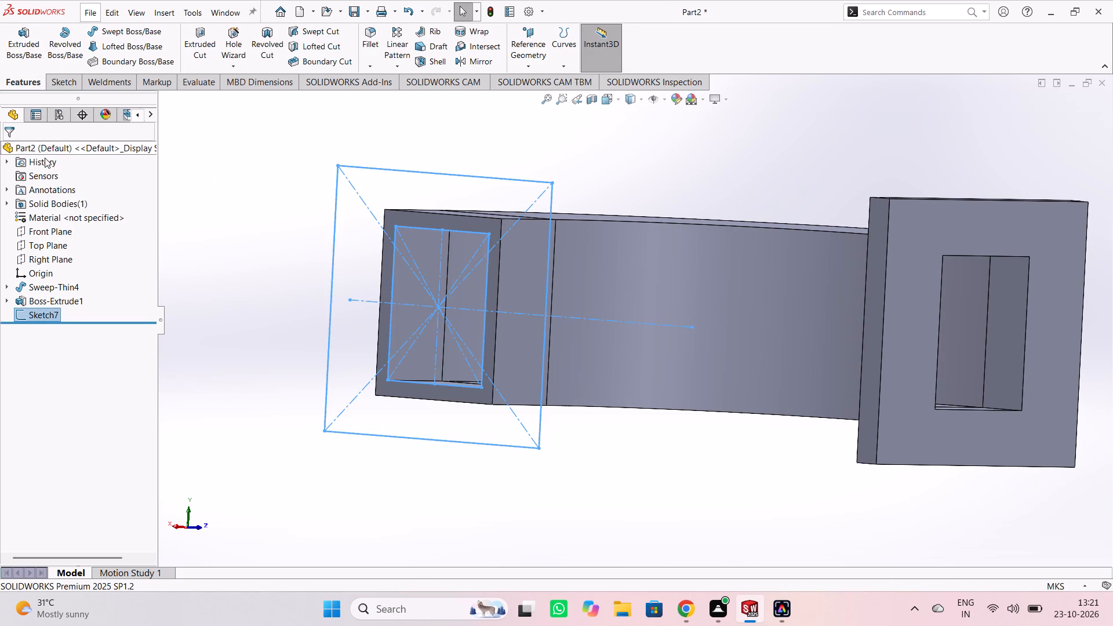
click(27, 35)
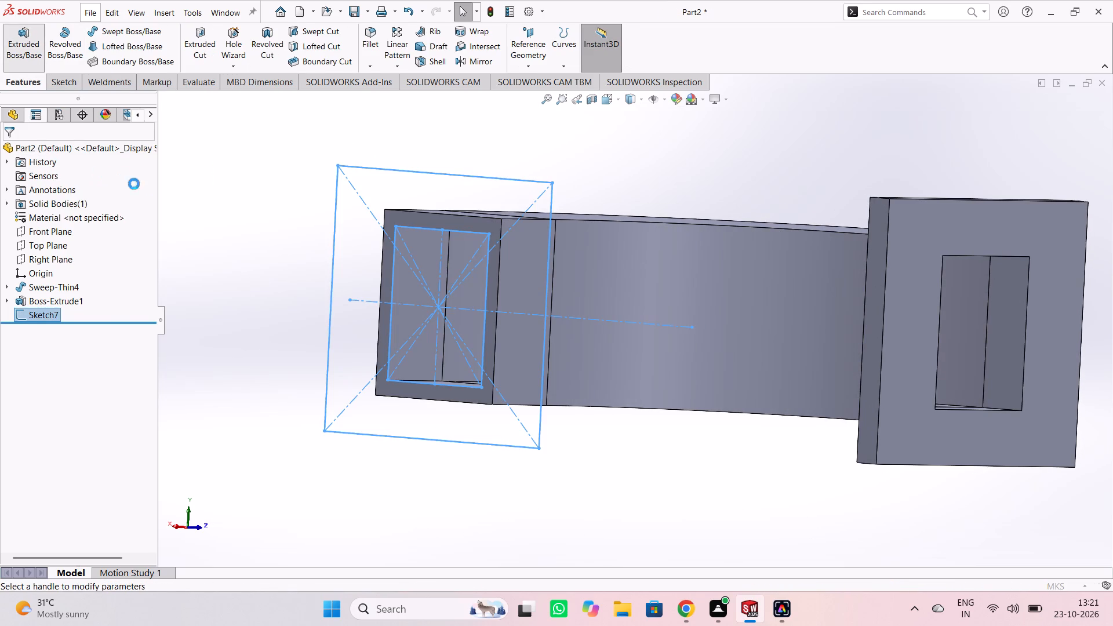
middle_drag(701, 485, 638, 511)
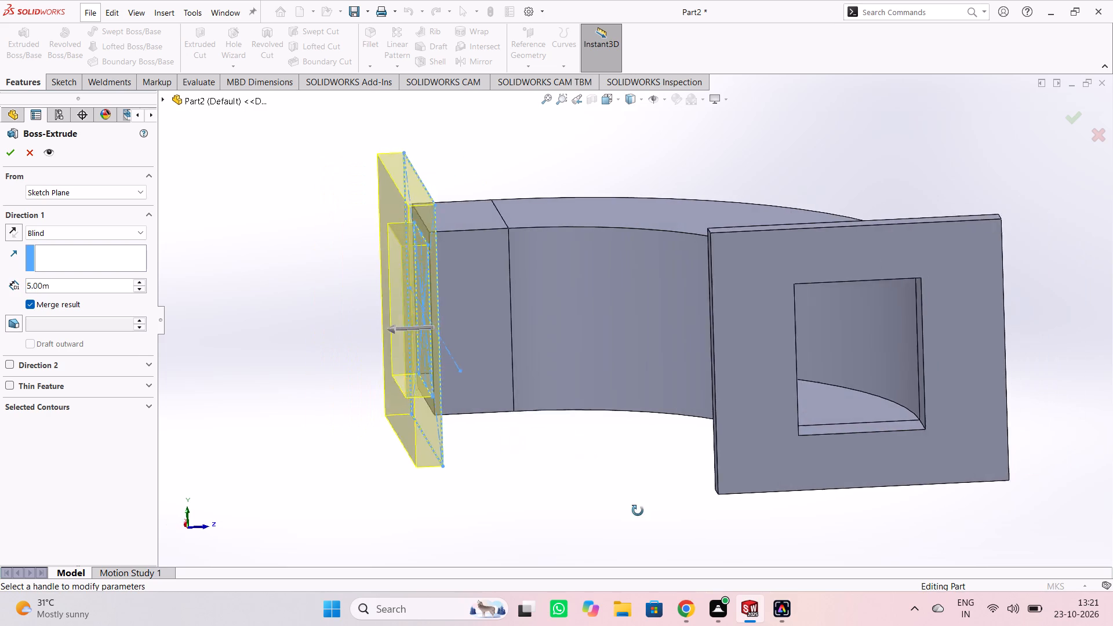
middle_drag(638, 511, 645, 522)
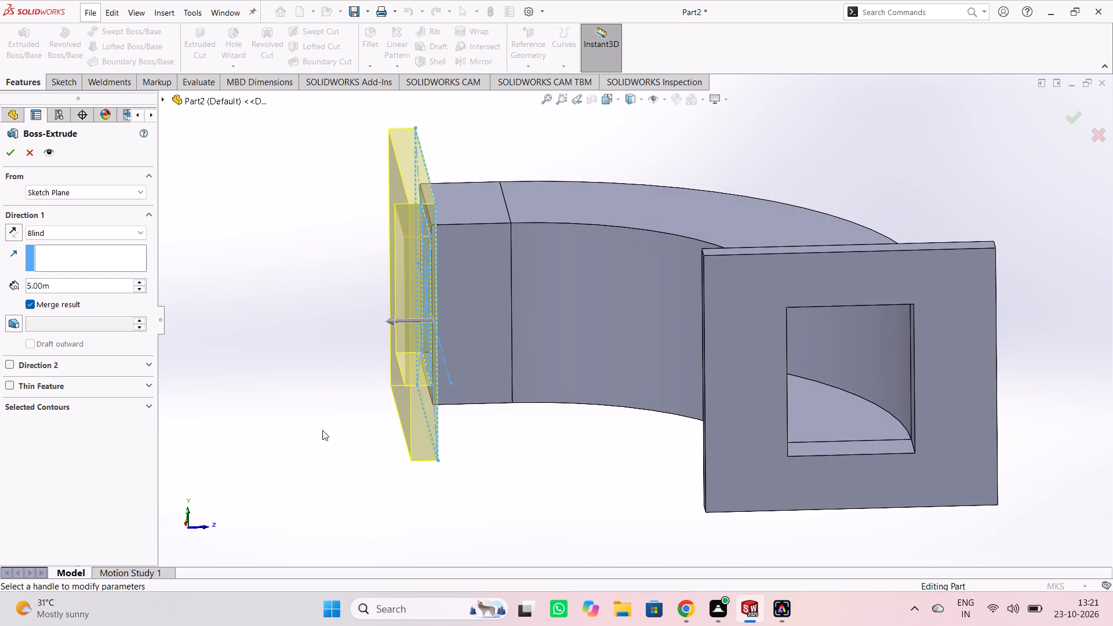
click(11, 159)
click(205, 208)
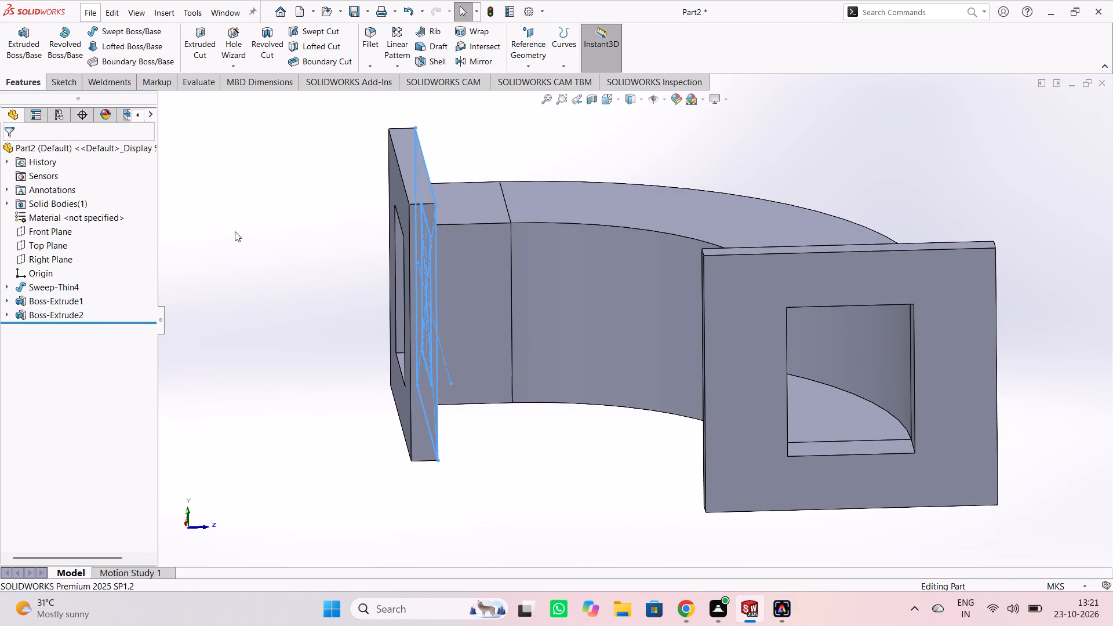
On the new flange's outer face, sketch four circles of about 3.5 to 3.8 m radius, one near each corner, with aligned centers.
middle_drag(237, 234, 459, 246)
click(849, 407)
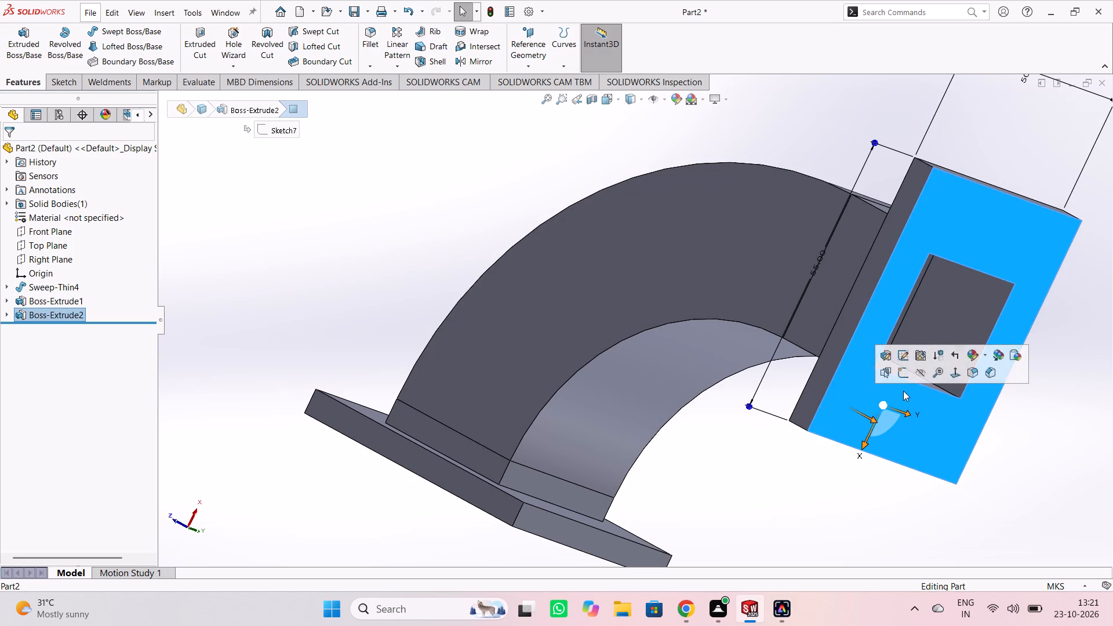
click(900, 376)
click(744, 496)
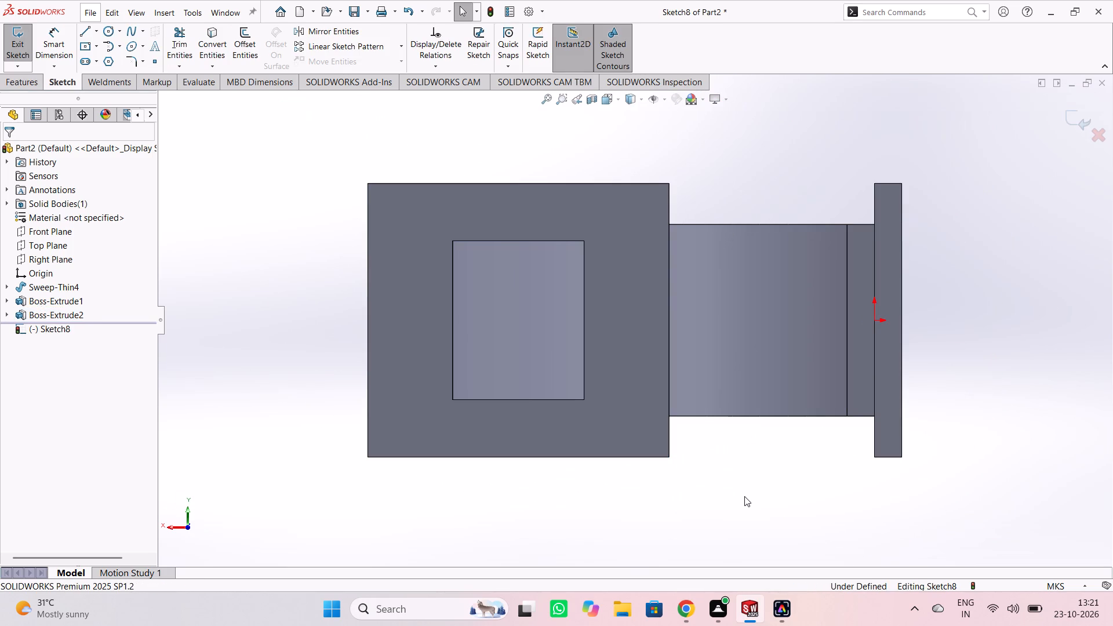
click(105, 28)
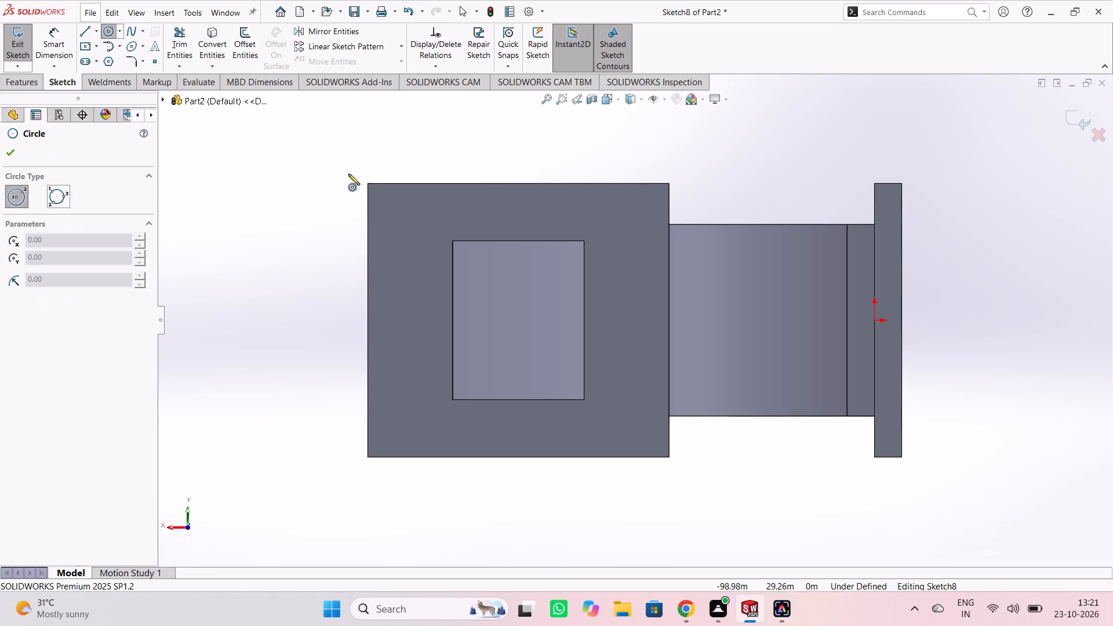
click(391, 208)
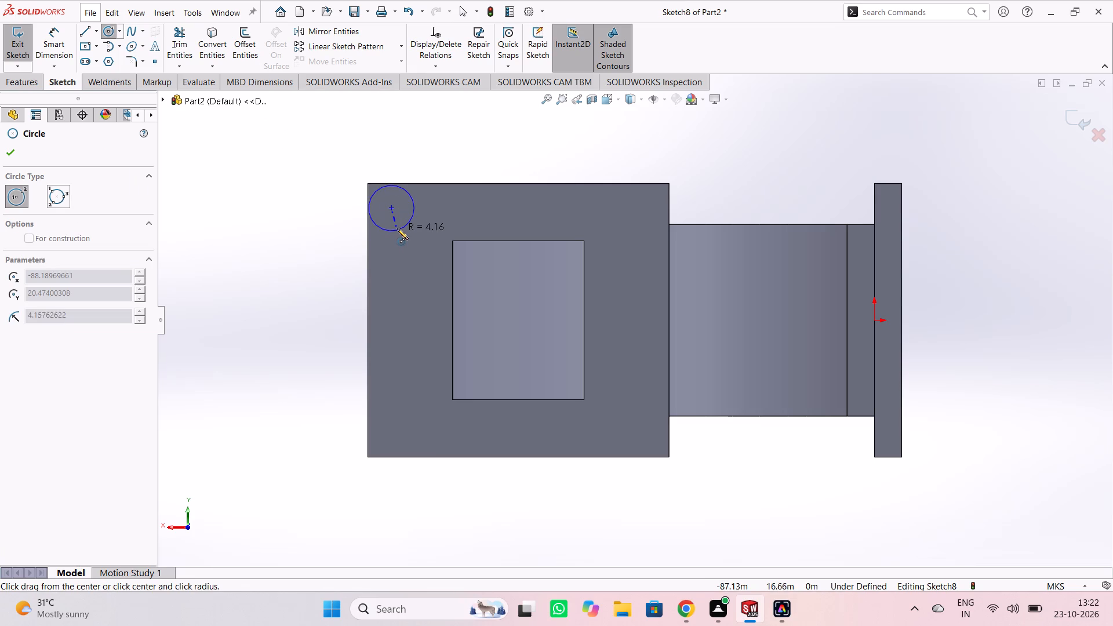
click(397, 227)
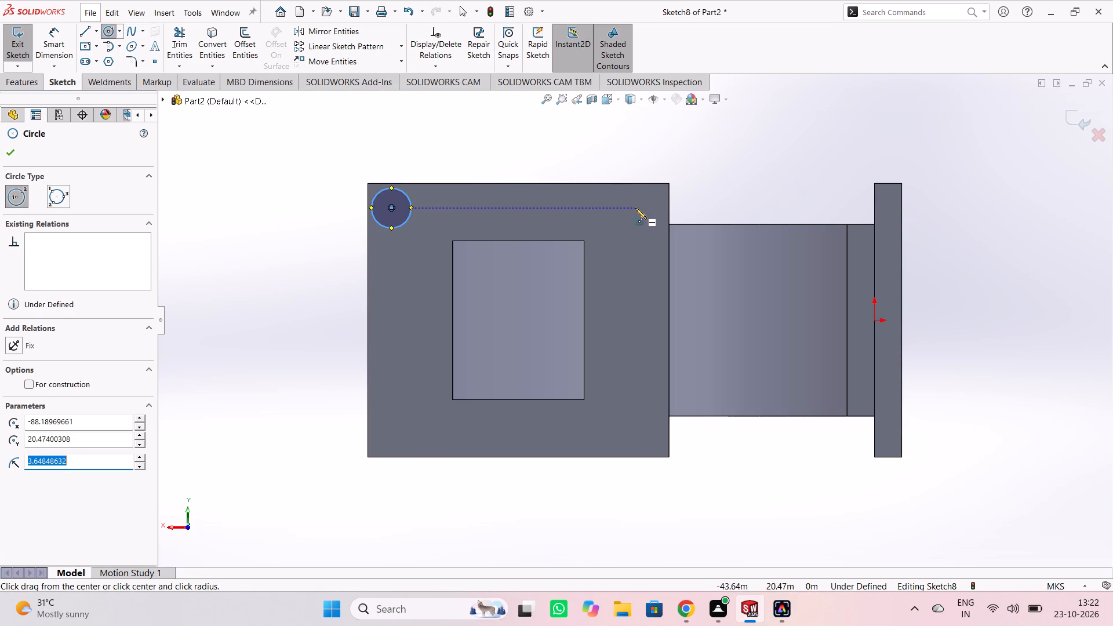
click(635, 208)
click(639, 228)
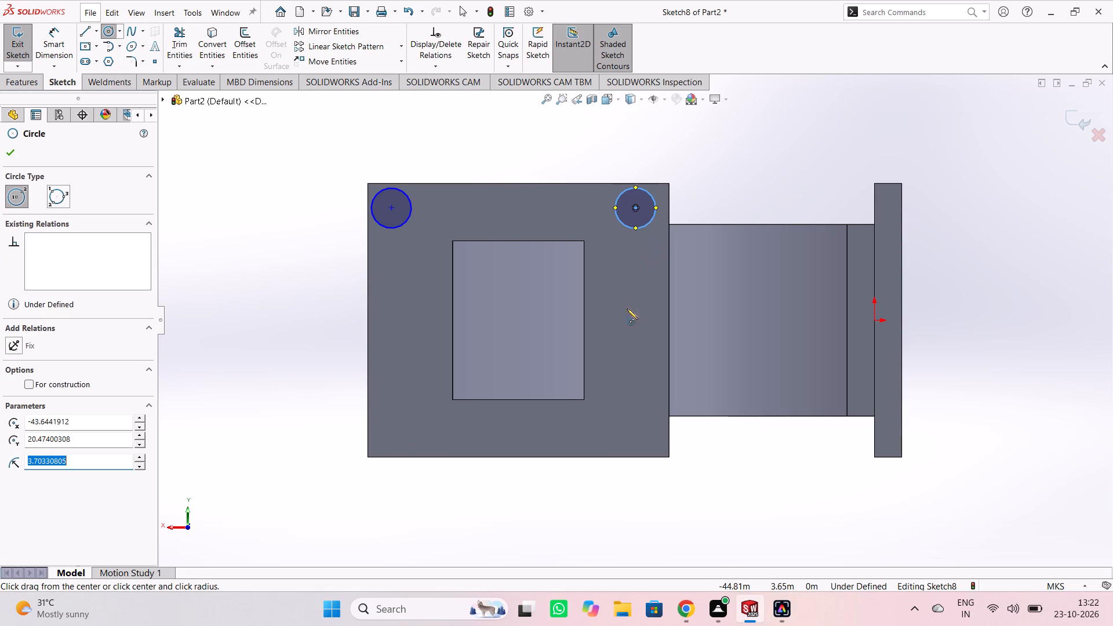
click(638, 428)
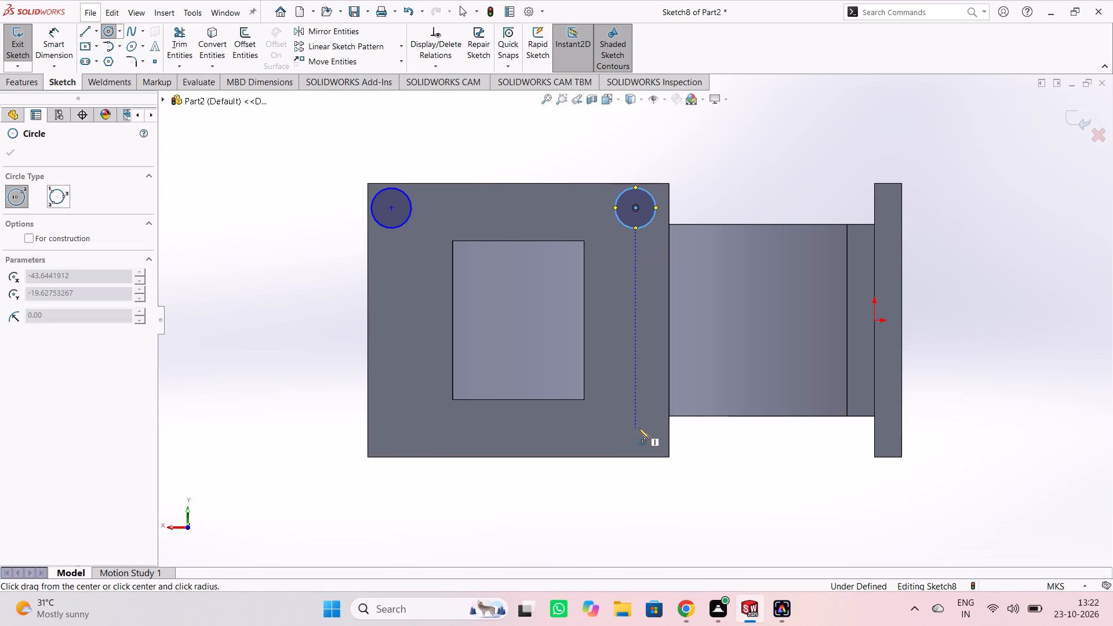
click(642, 447)
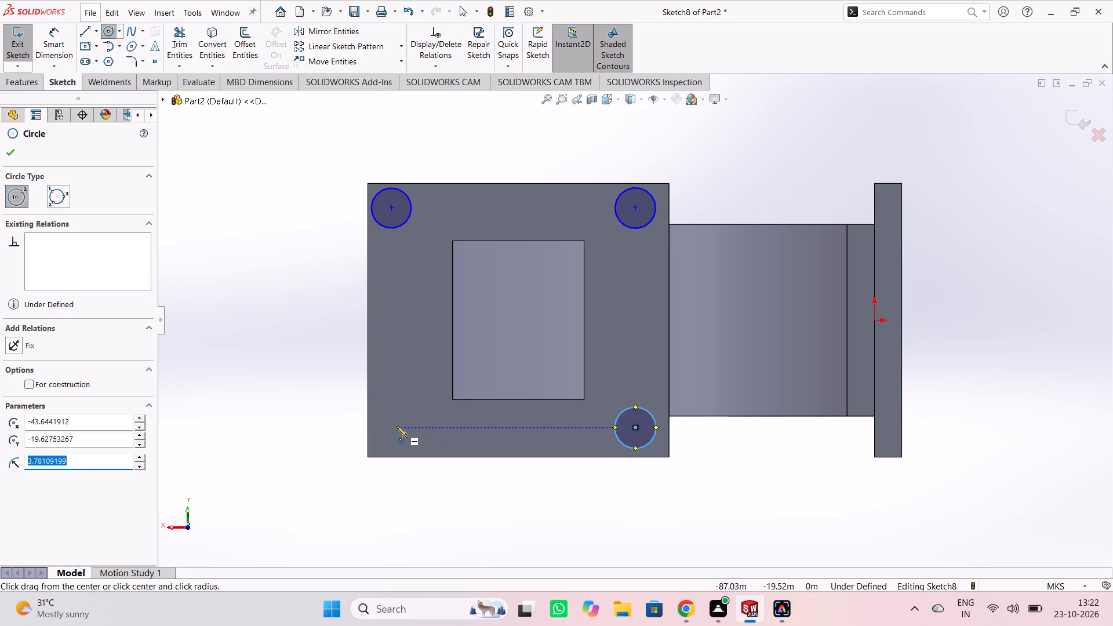
click(394, 425)
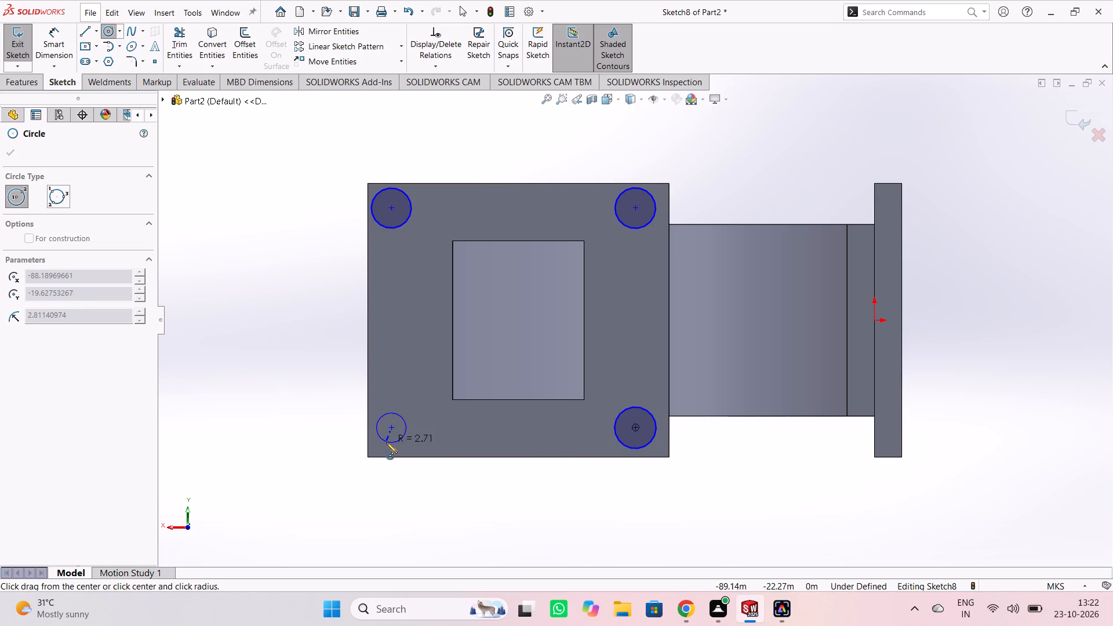
click(395, 446)
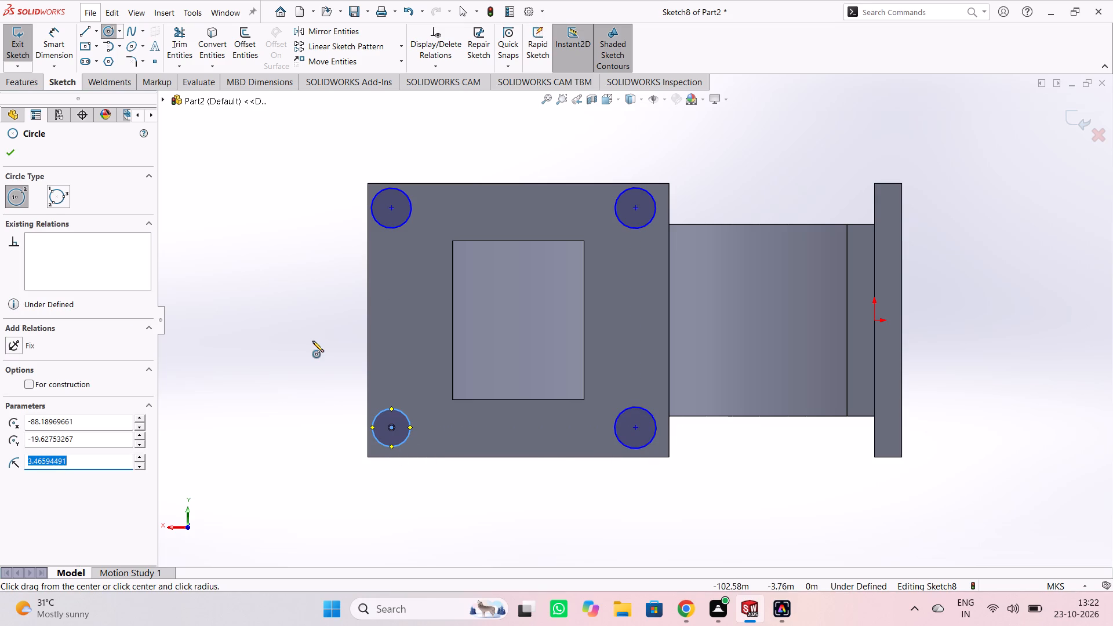
key(Escape)
Dimension the two upper corner circles on the flange face to a diameter of 6 m each.
scroll(304, 344, up, 1)
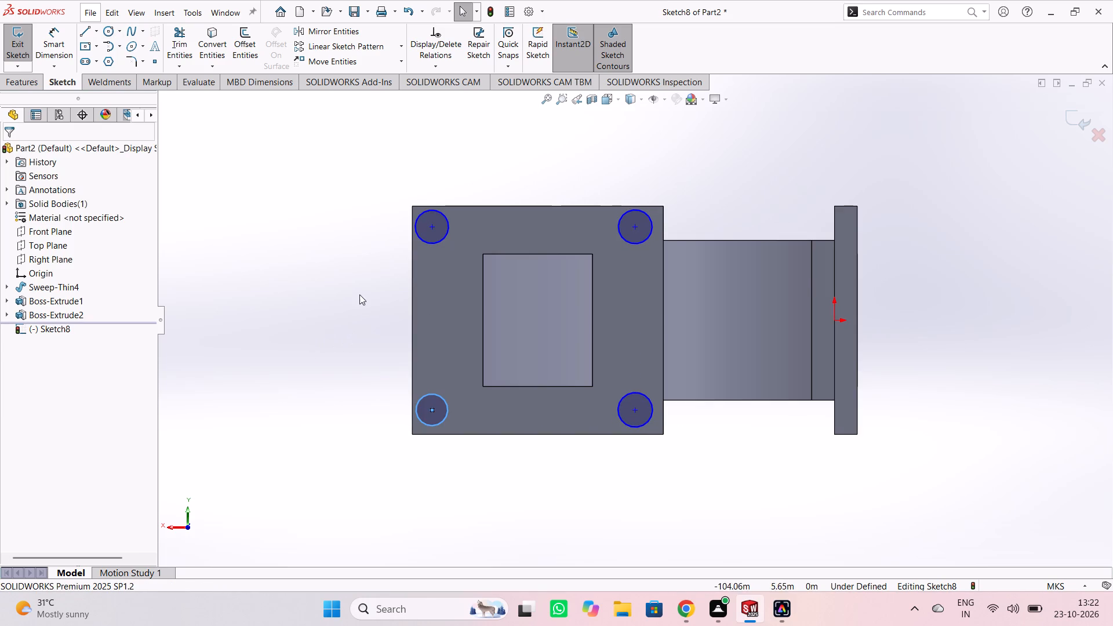
right_click(317, 308)
click(430, 290)
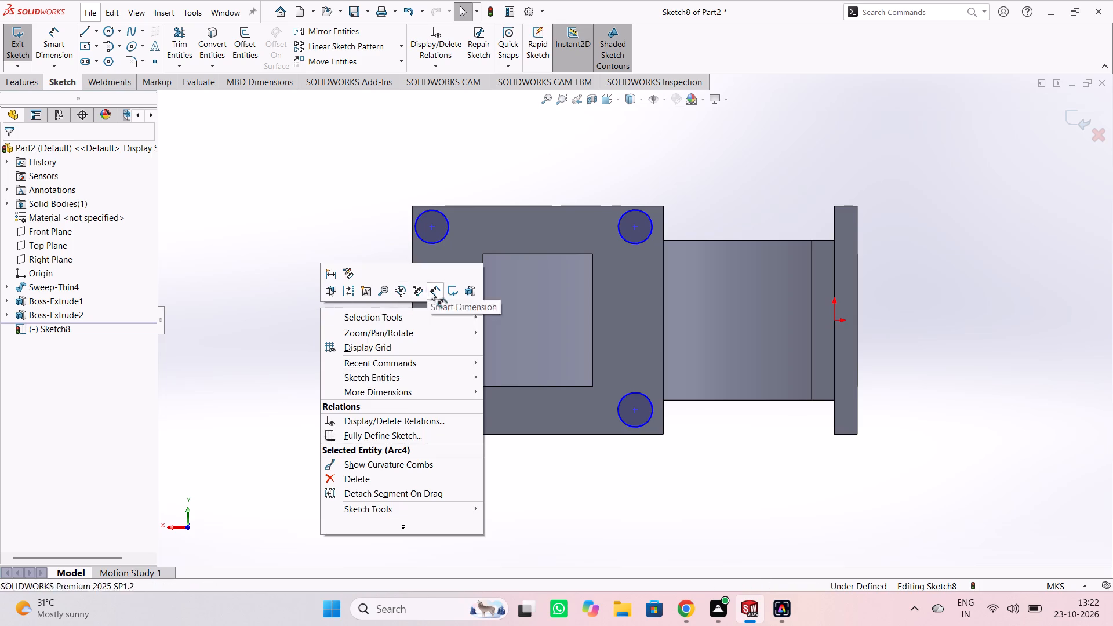
click(441, 240)
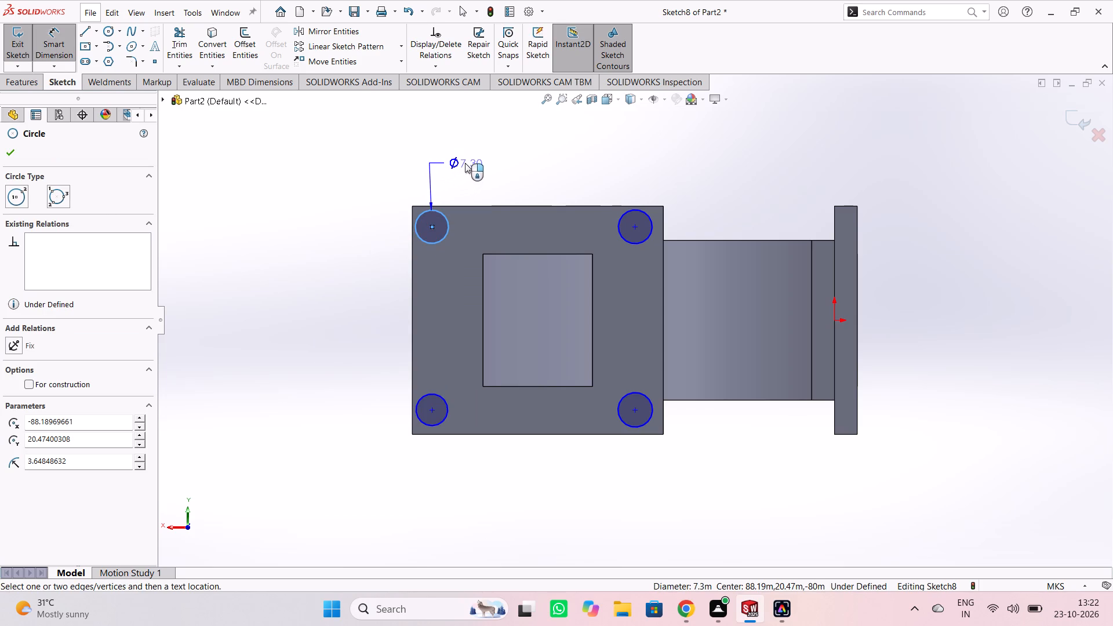
click(475, 158)
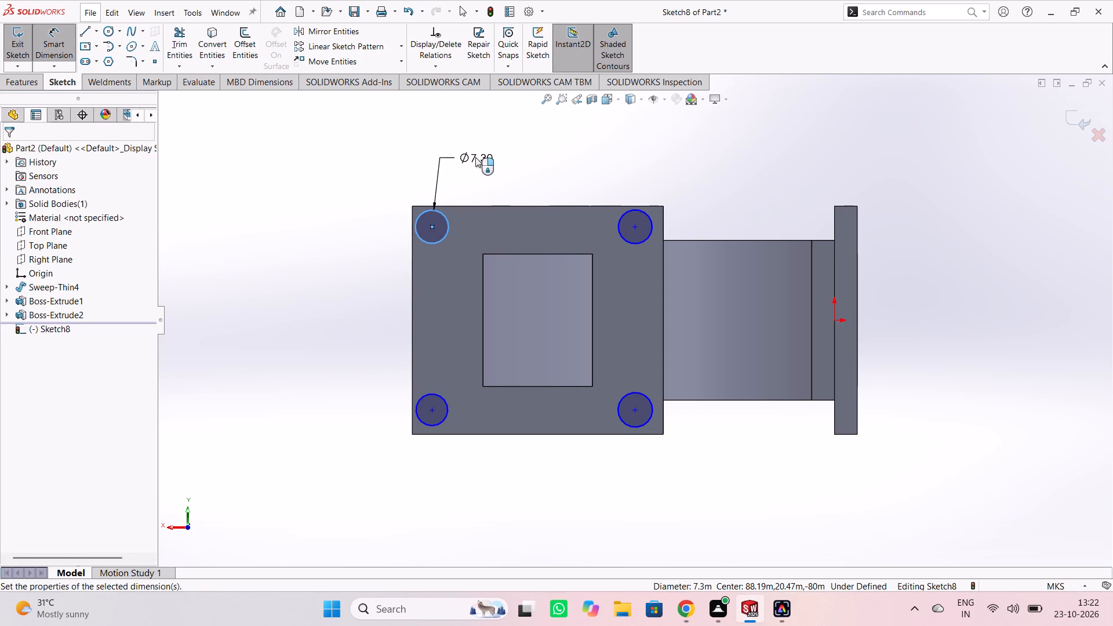
key(6)
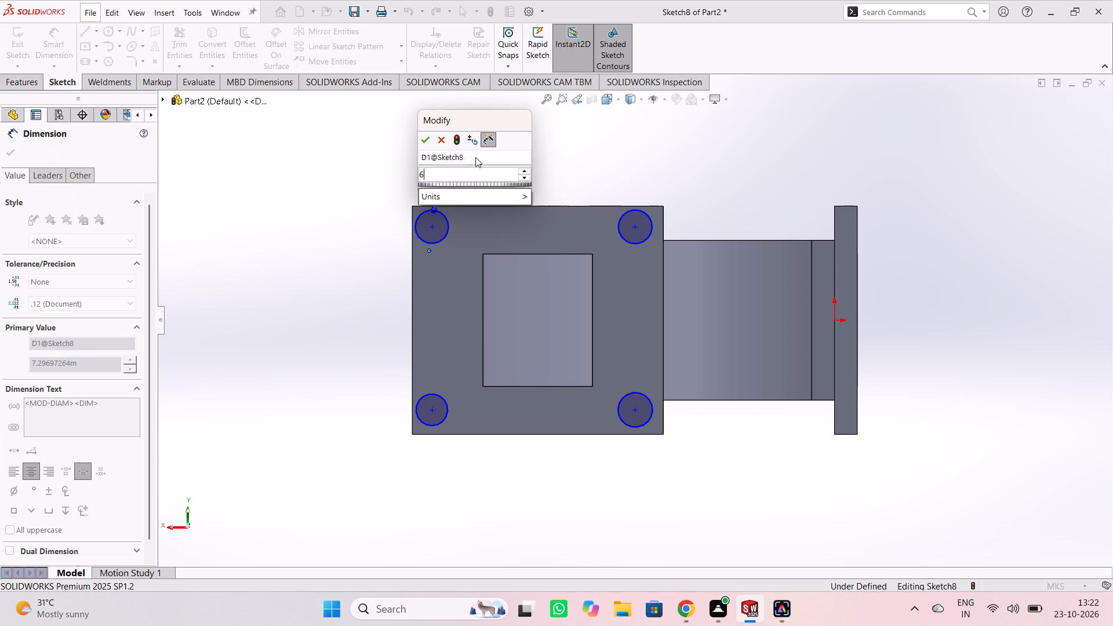
key(Return)
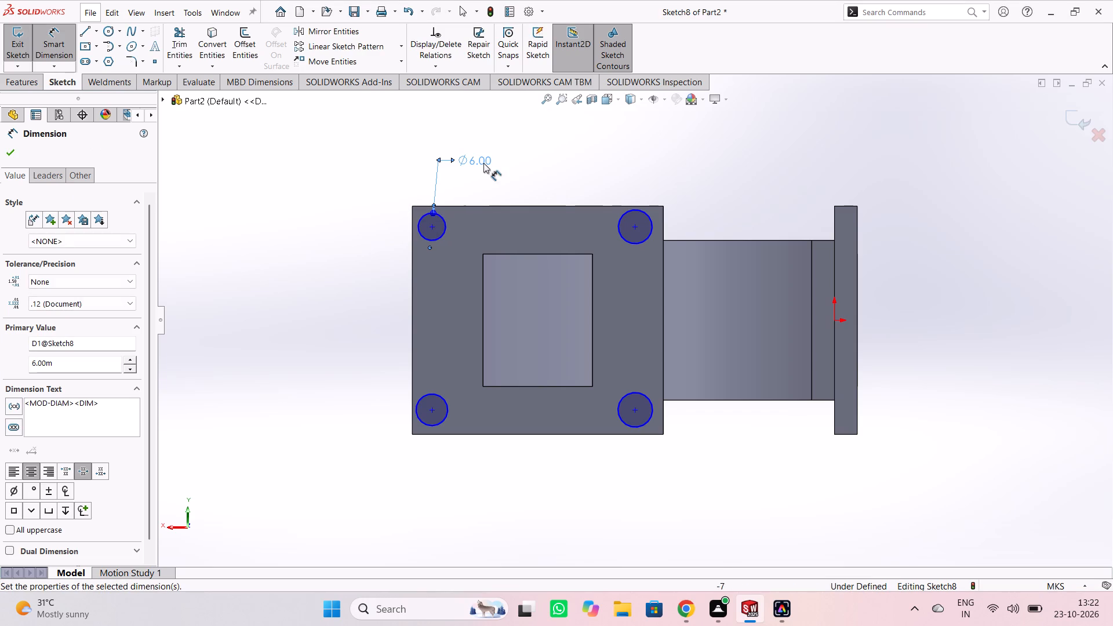
click(649, 214)
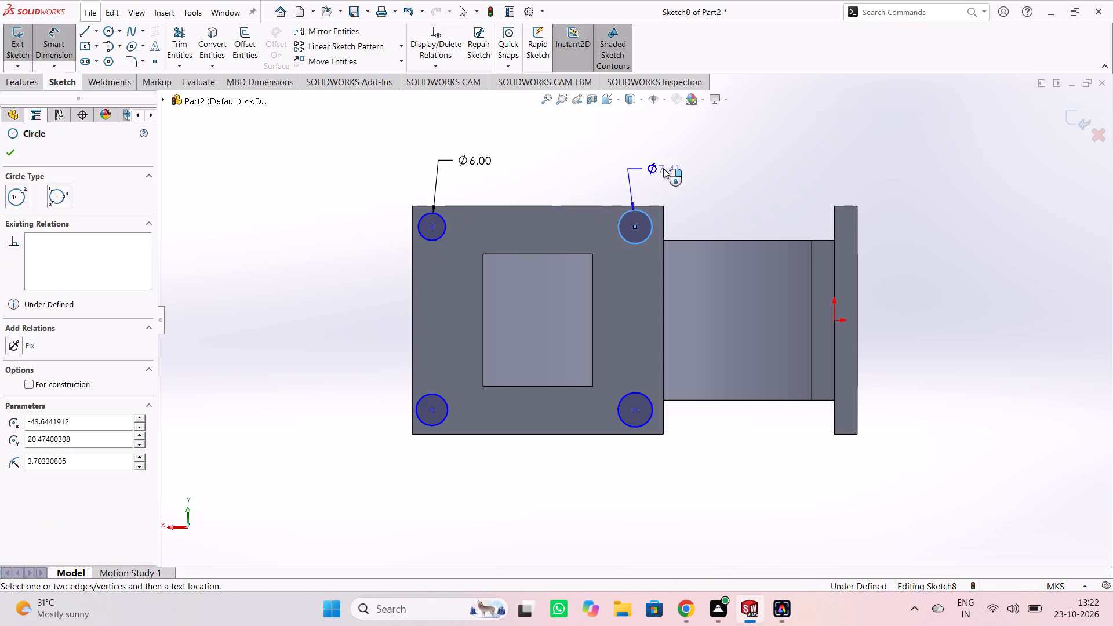
click(669, 156)
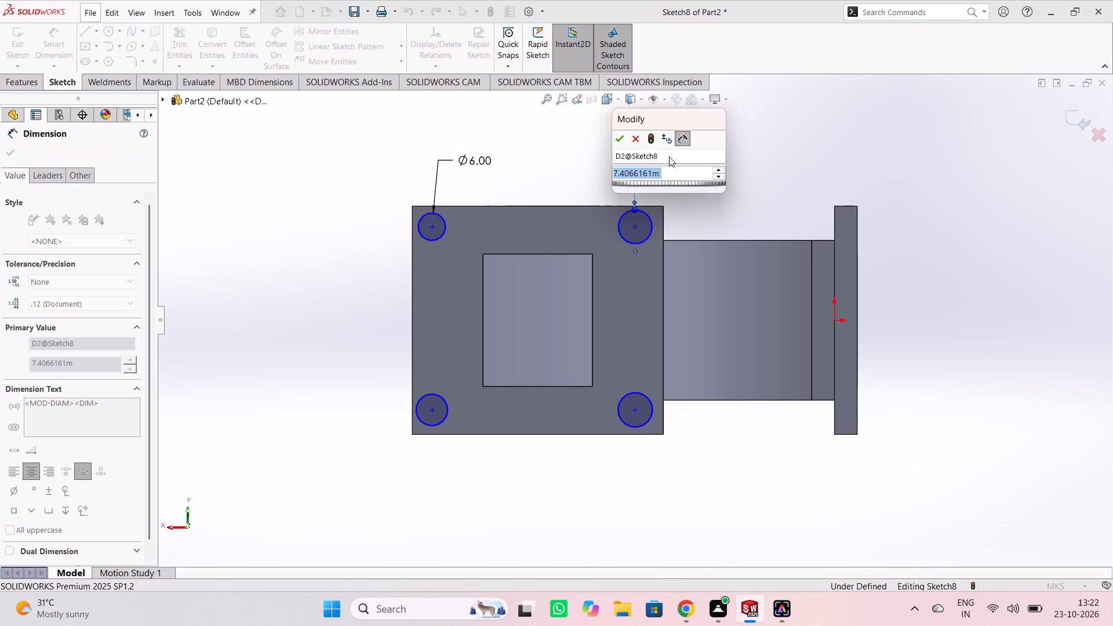
key(6)
key(Return)
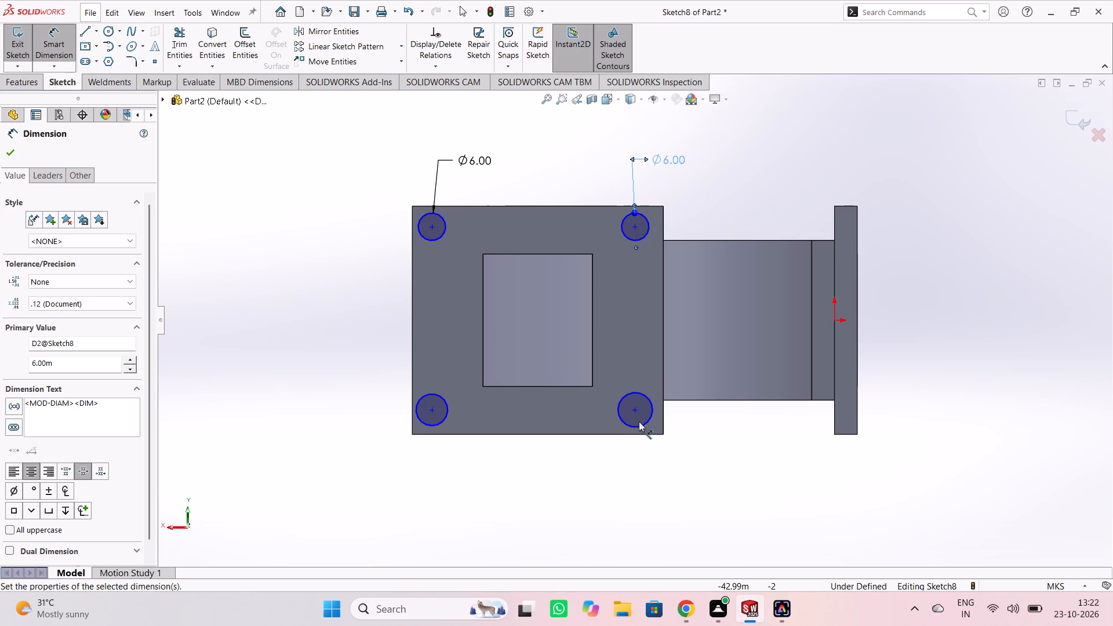
Dimension the two lower corner circles on the flange face to a diameter of 6 m each.
click(639, 427)
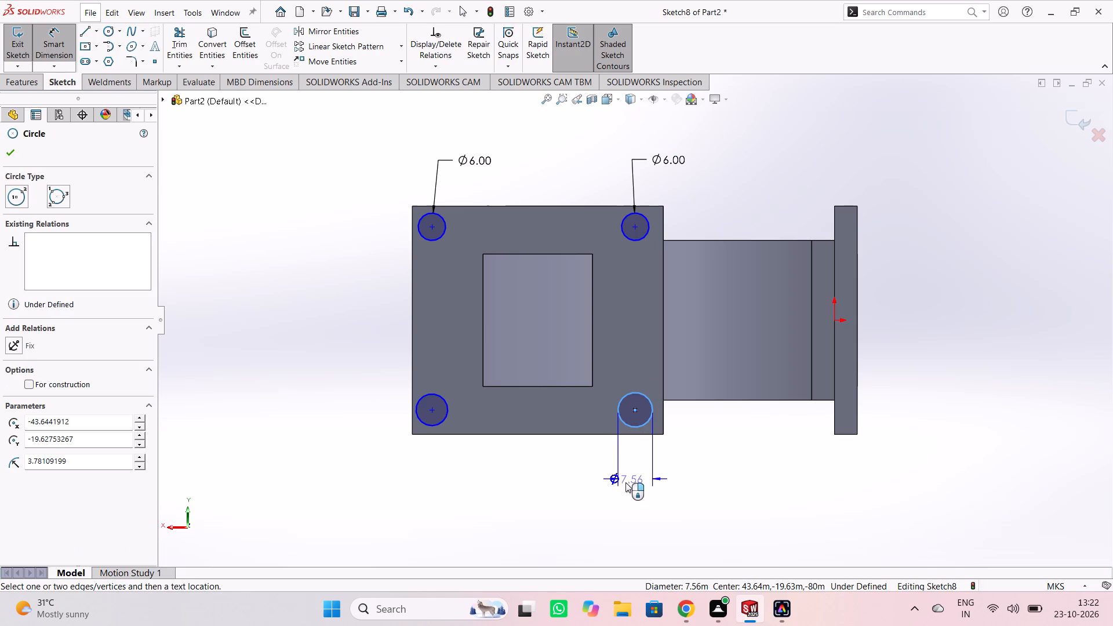
click(631, 484)
key(6)
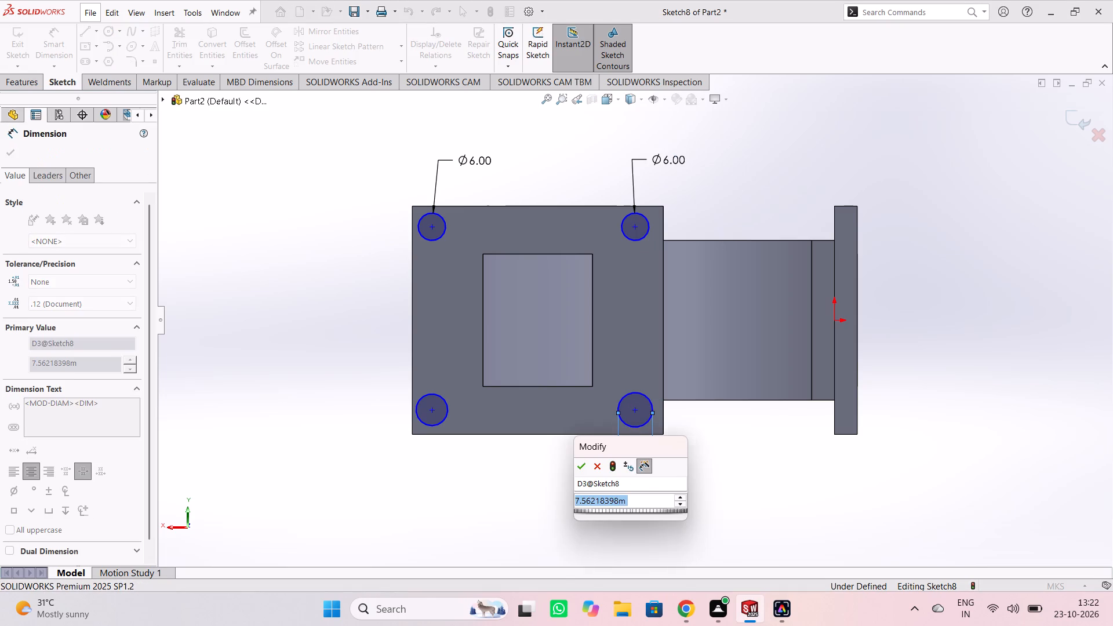
key(Return)
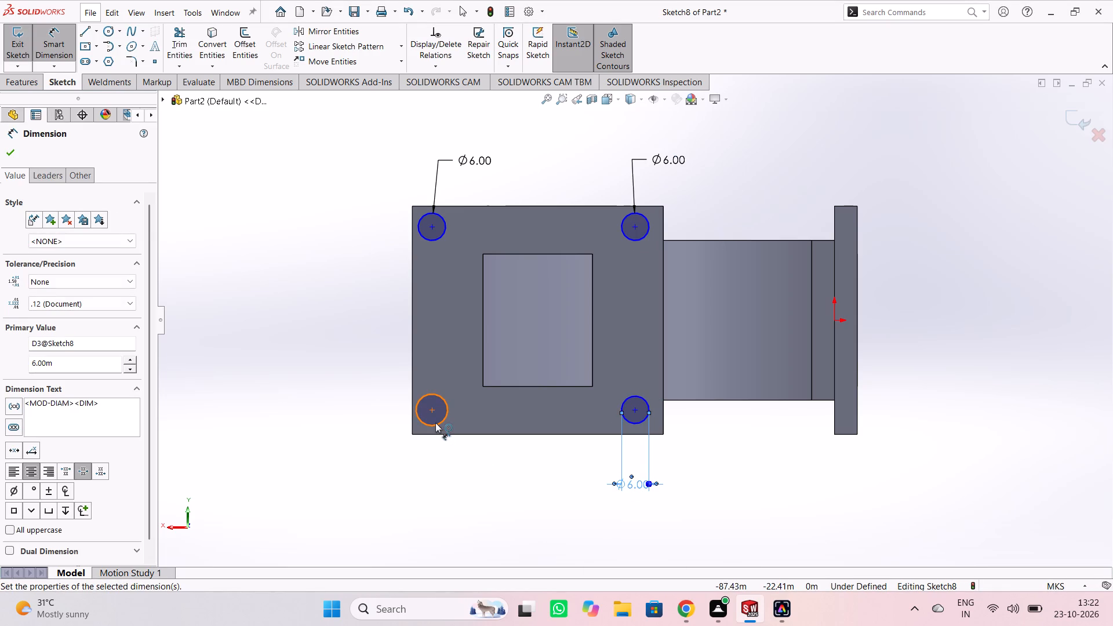
click(435, 423)
click(410, 473)
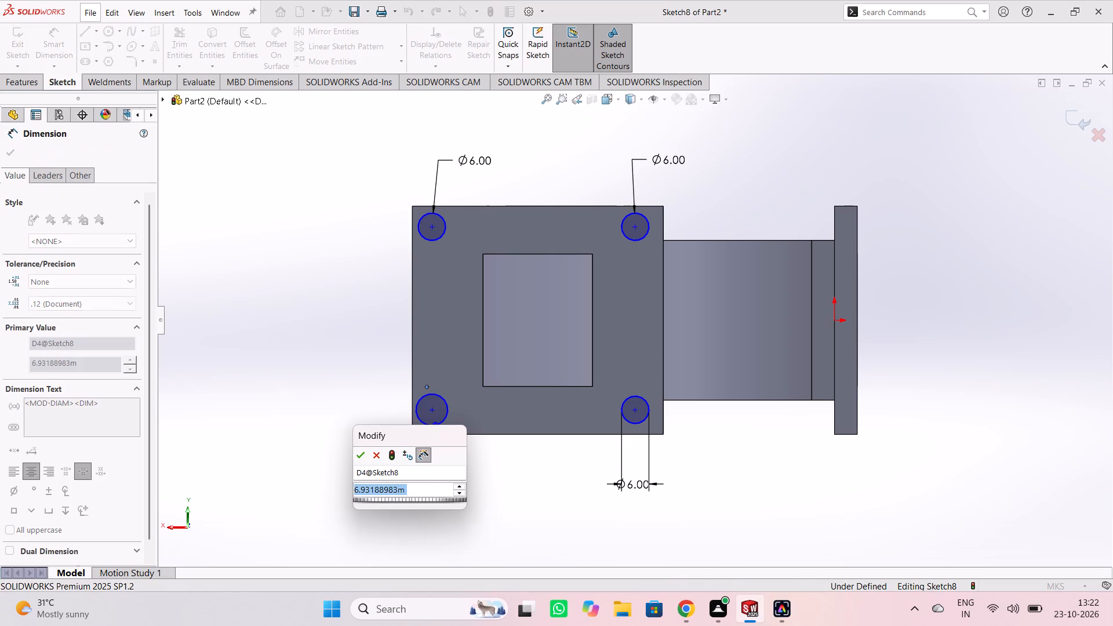
key(6)
key(Return)
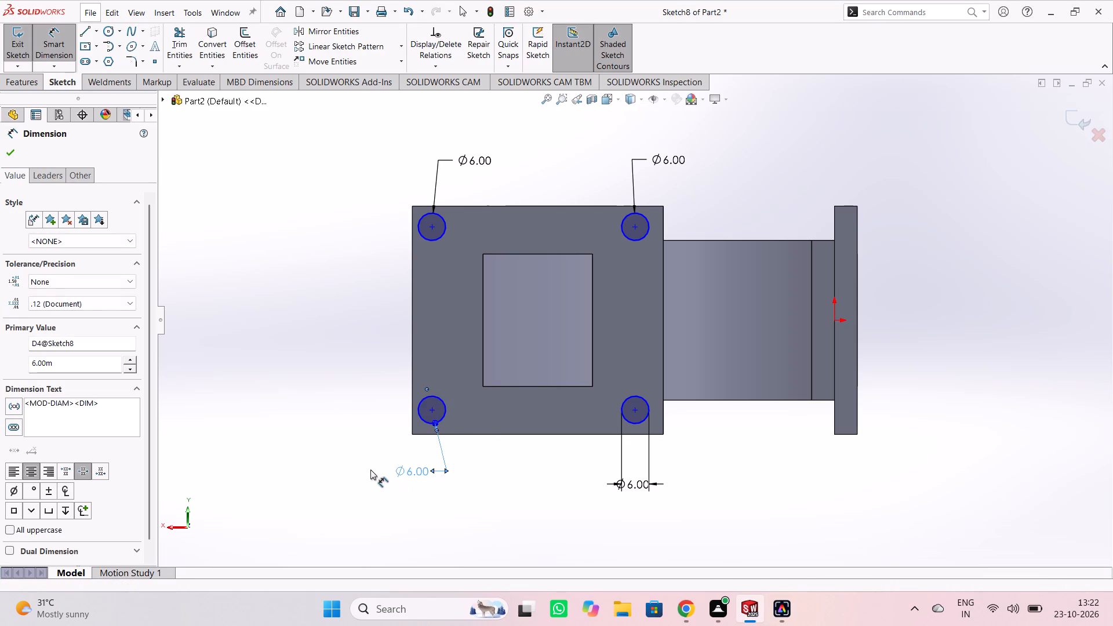
click(370, 469)
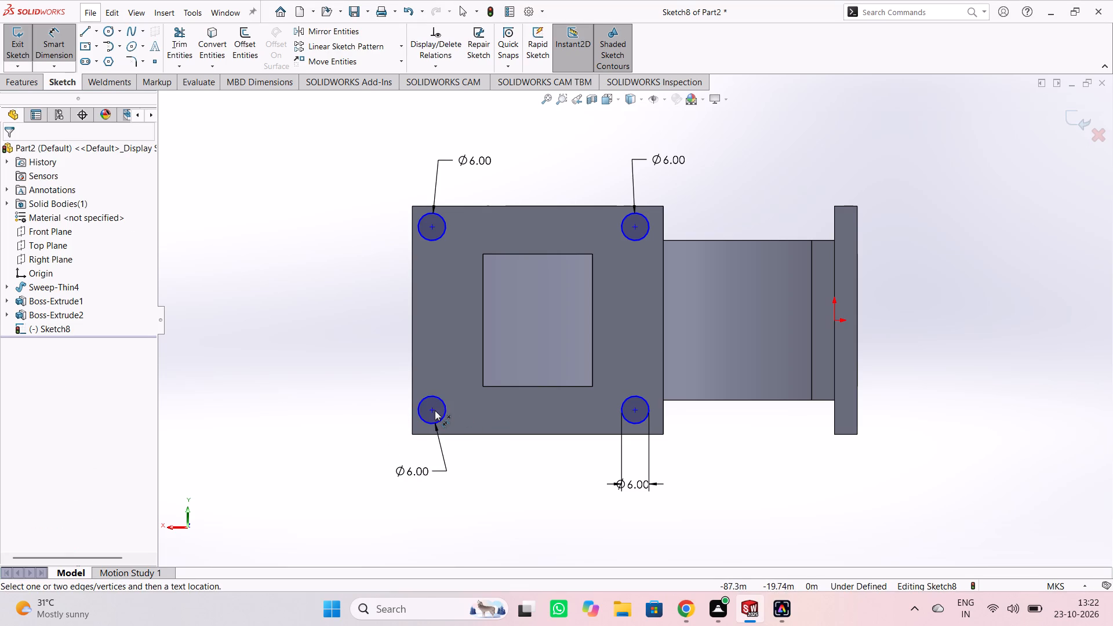
Dimension the lower-left circle's center 6.5 m from the flange's bottom edge.
click(434, 410)
click(449, 433)
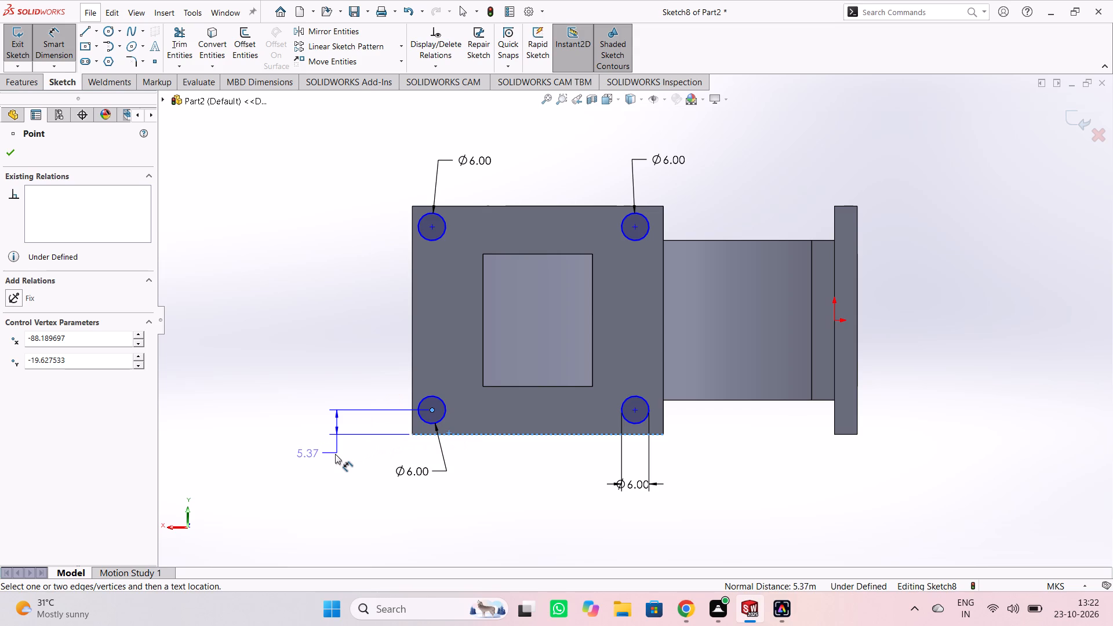
click(335, 454)
text(6.5)
key(Return)
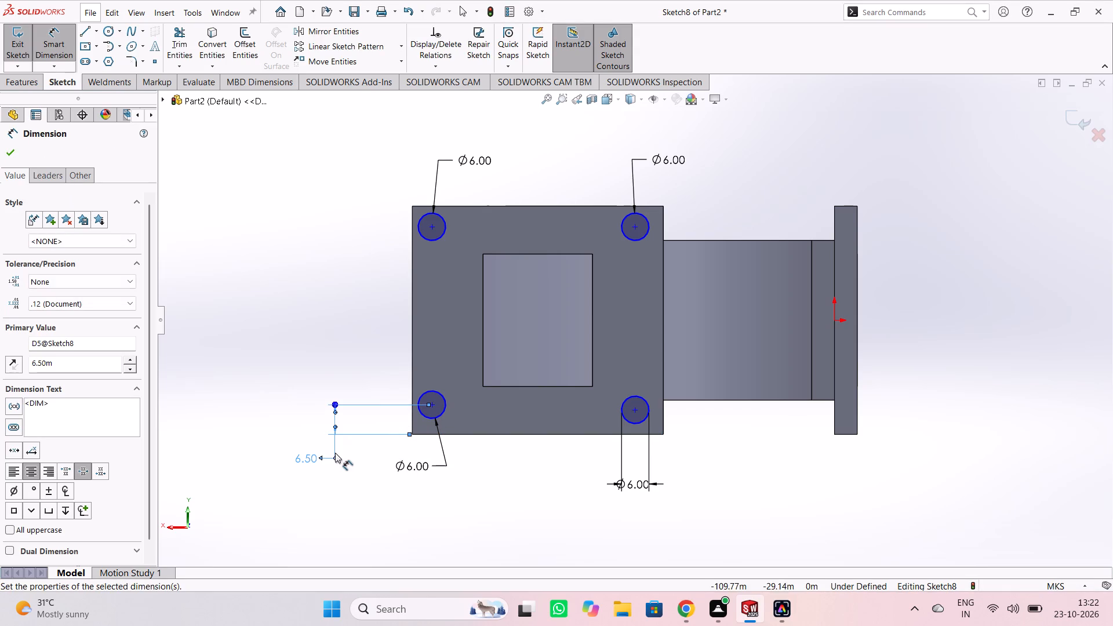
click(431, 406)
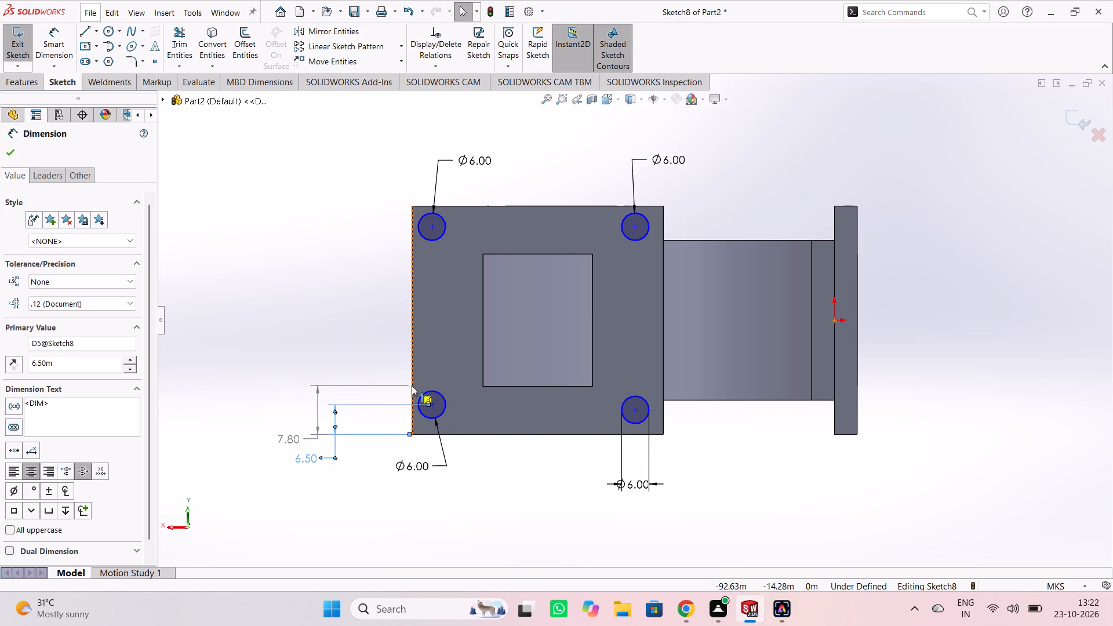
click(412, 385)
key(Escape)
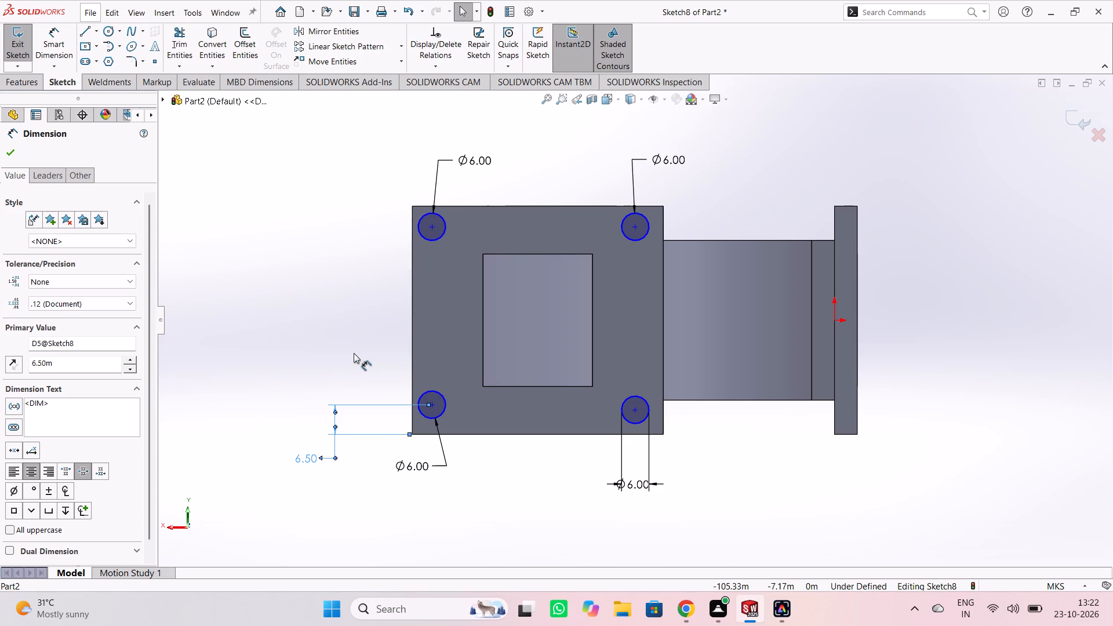
Dimension the lower-left circle's center 6.5 m from the flange's left edge.
right_click(349, 325)
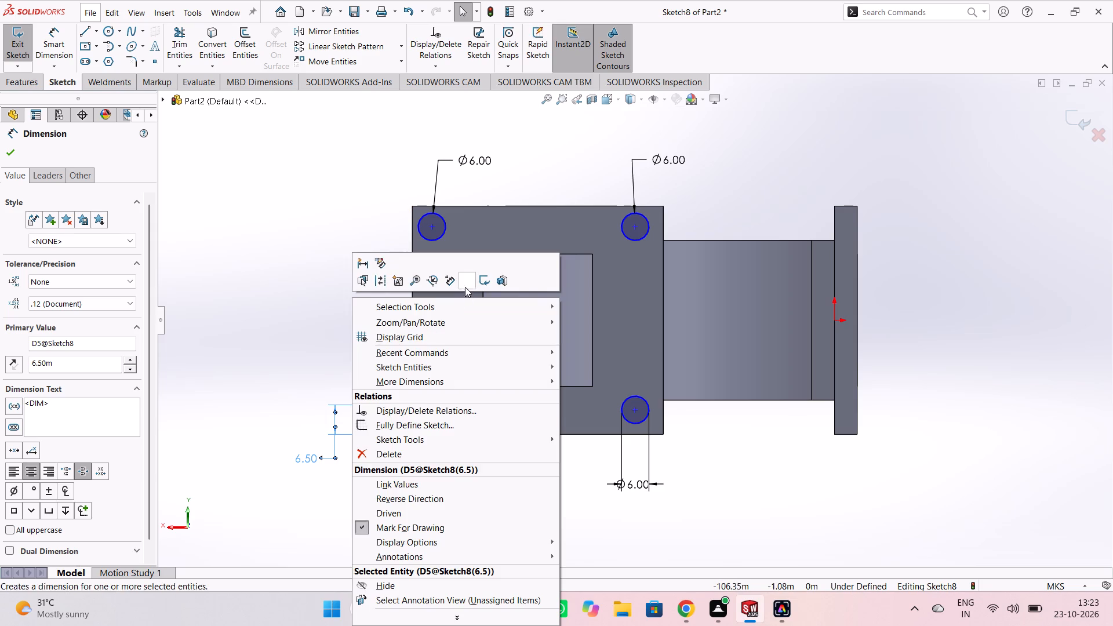
click(463, 281)
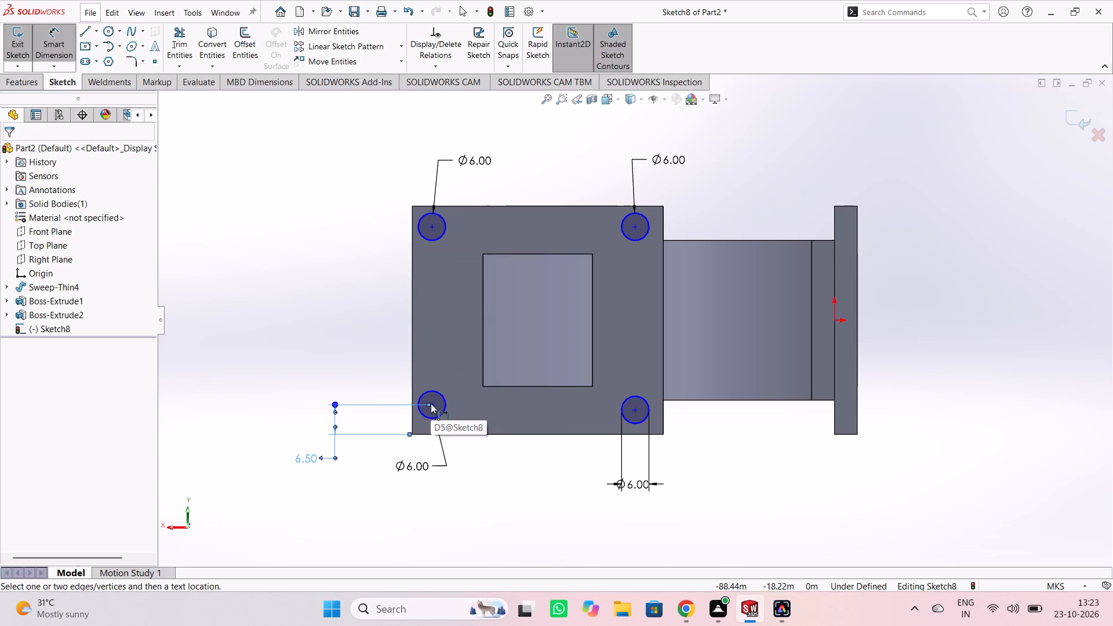
click(432, 407)
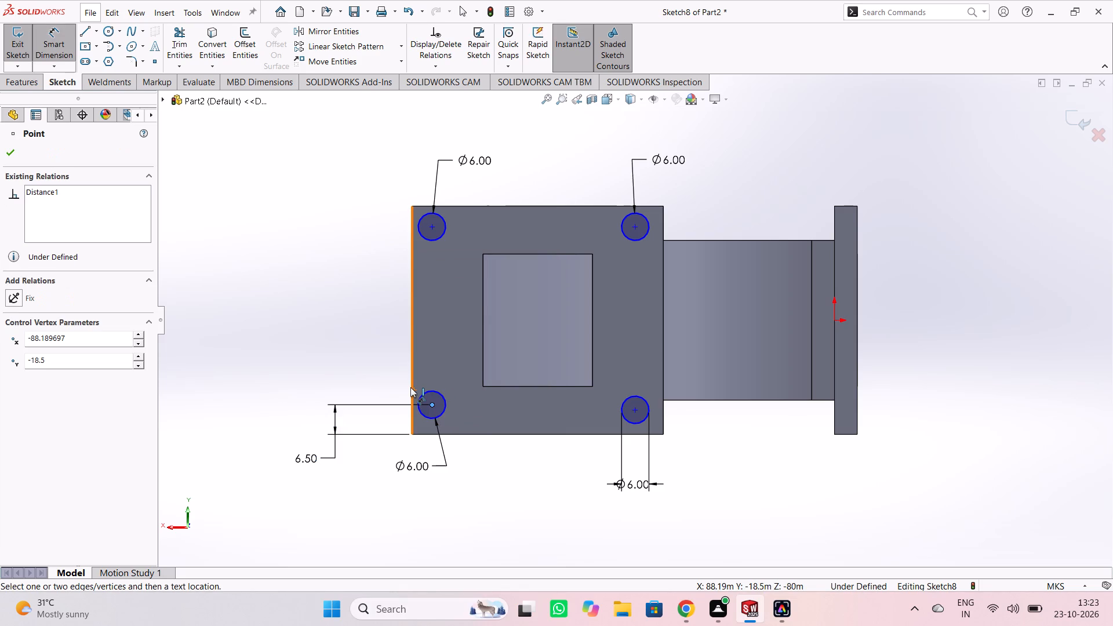
click(410, 387)
click(376, 390)
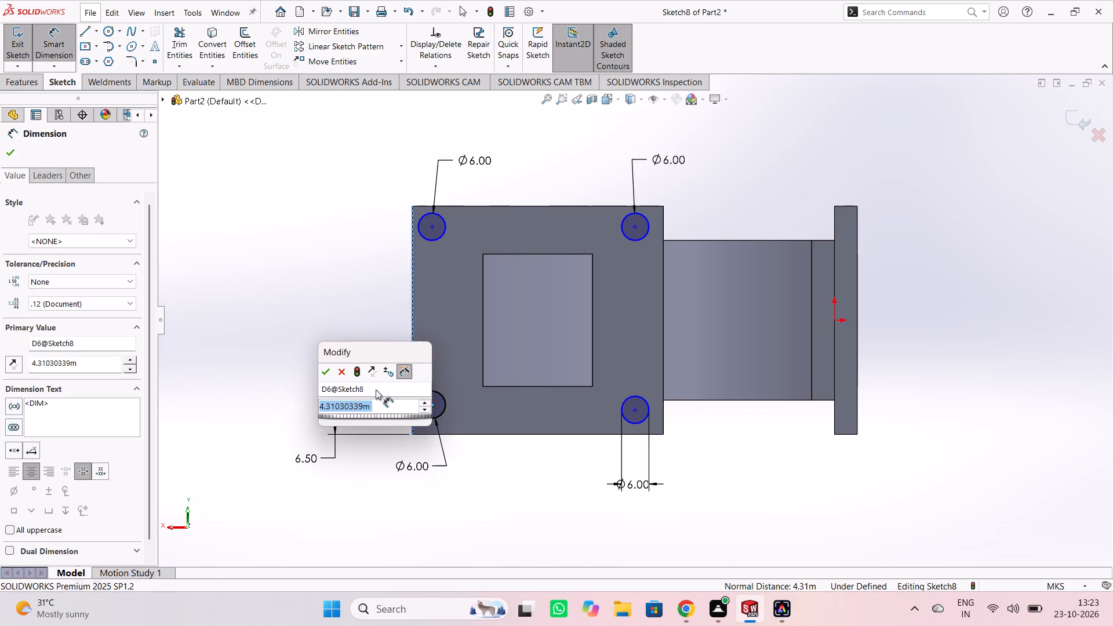
text(6.5)
key(Return)
click(368, 351)
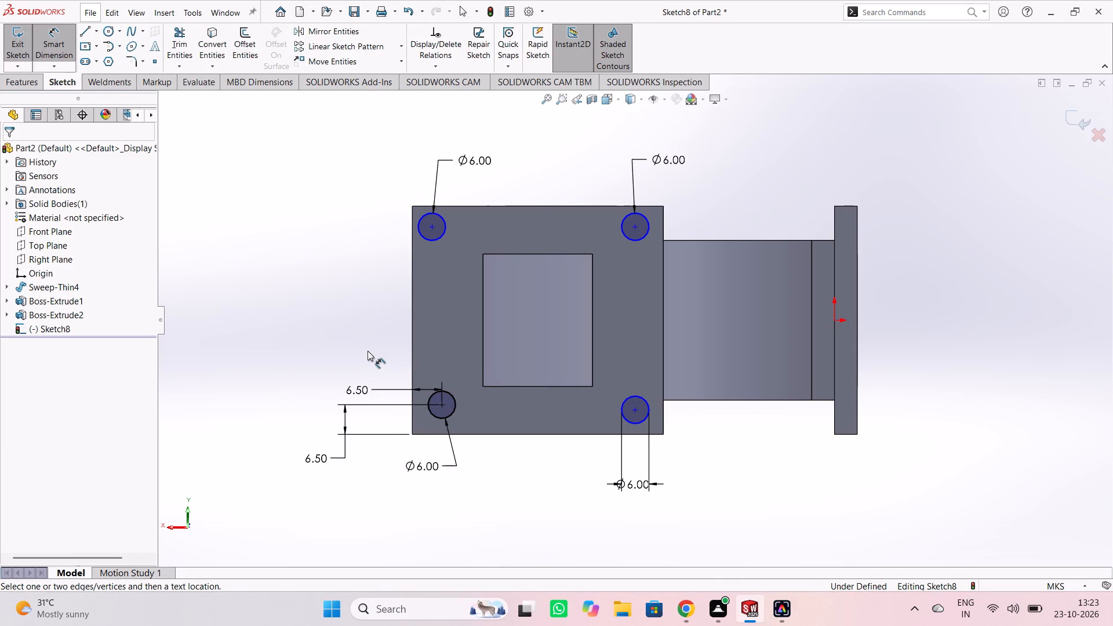
Position the lower-right circle's center 6.5 m from the flange's bottom edge and 6.5 m from its right edge.
click(633, 410)
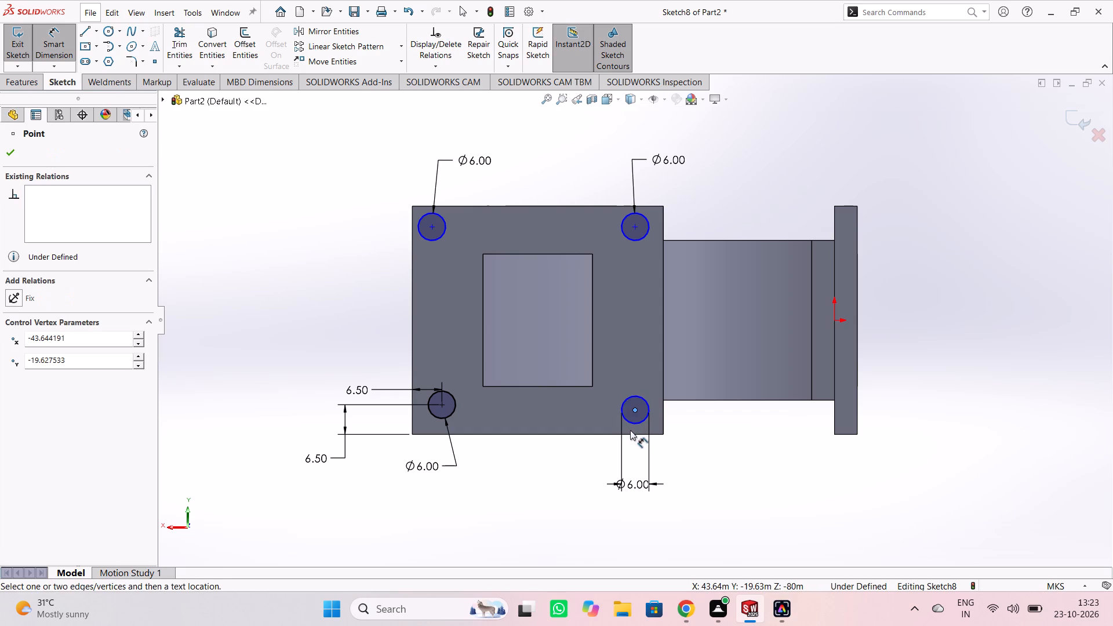
click(632, 435)
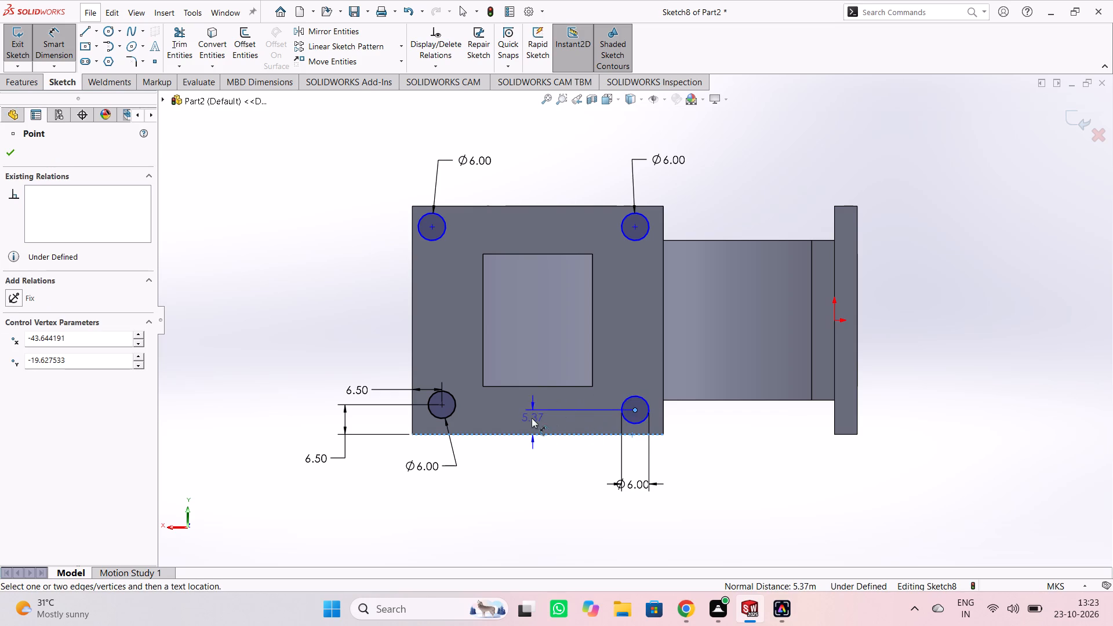
click(543, 470)
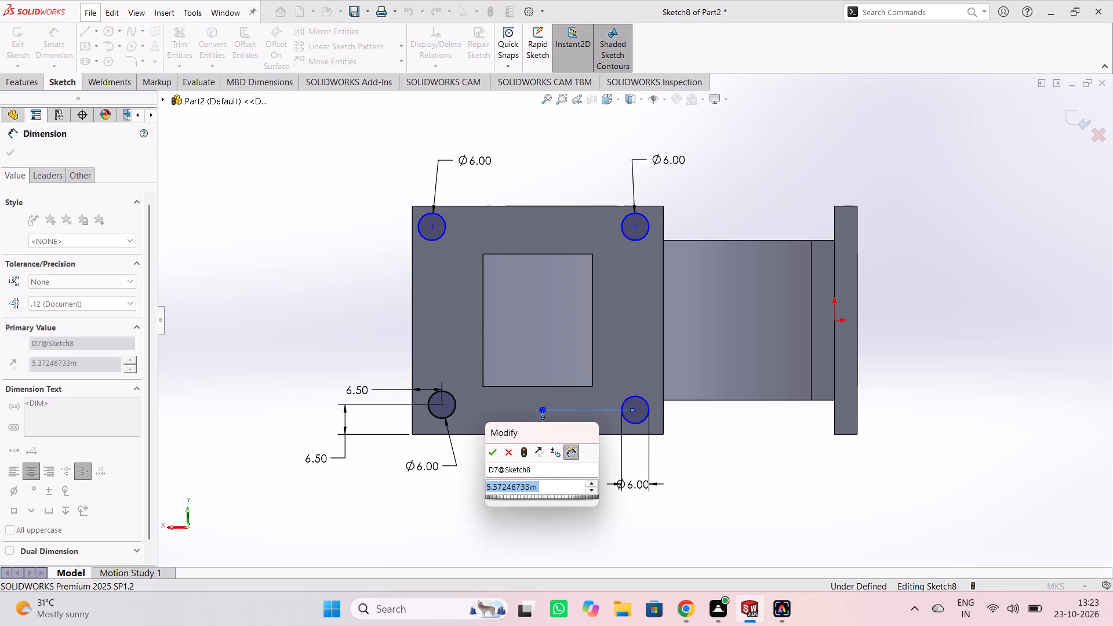
text(6.5)
key(Return)
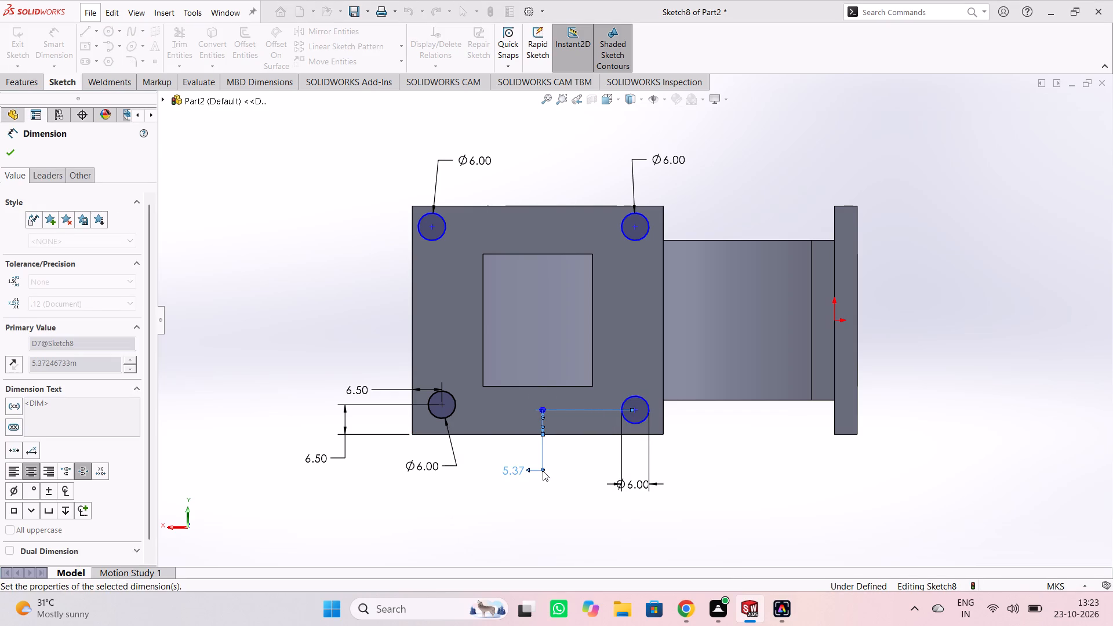
click(568, 465)
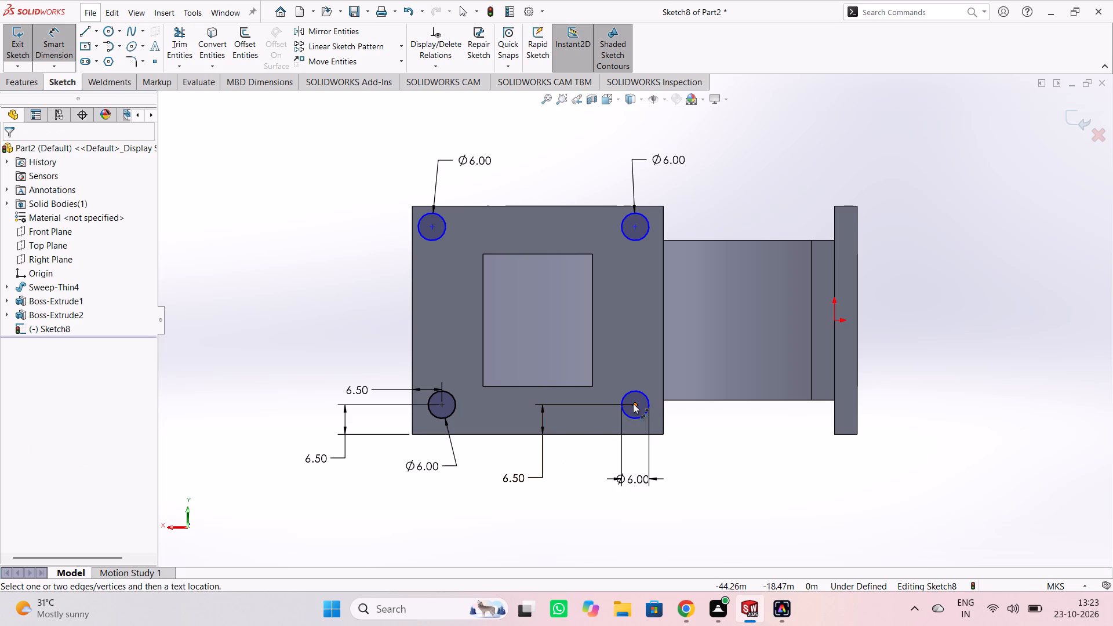
click(633, 403)
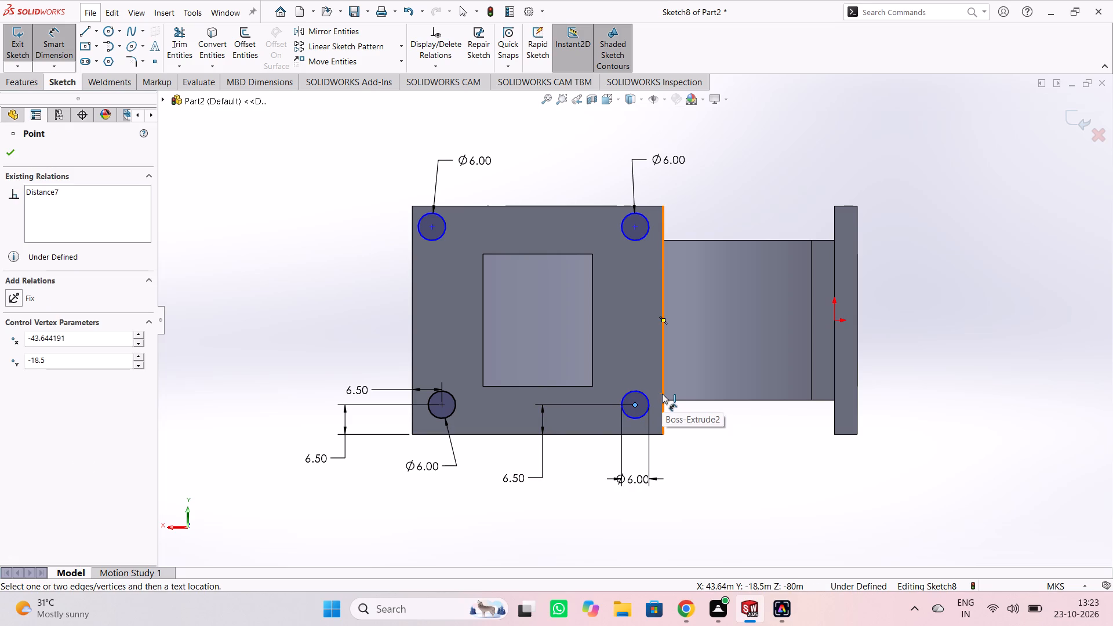
click(662, 394)
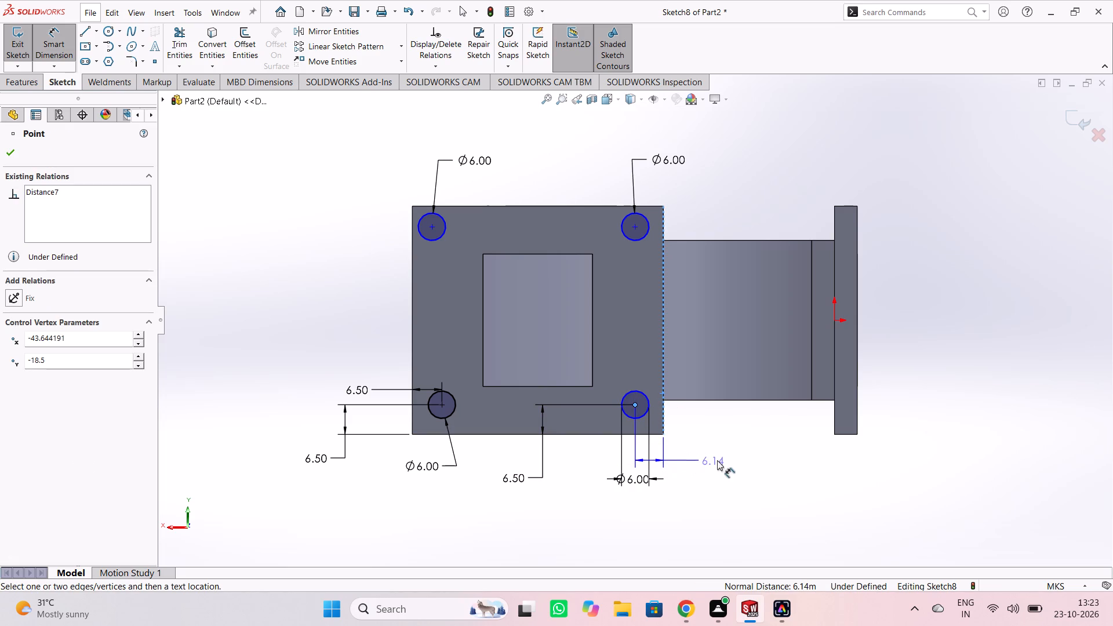
click(731, 457)
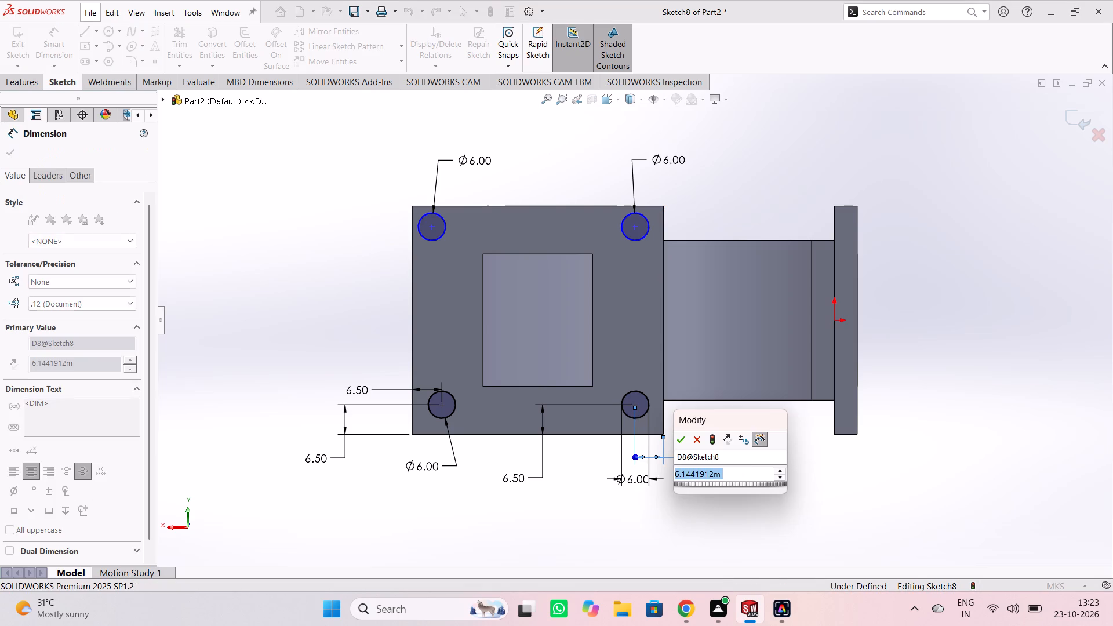
text(6.5)
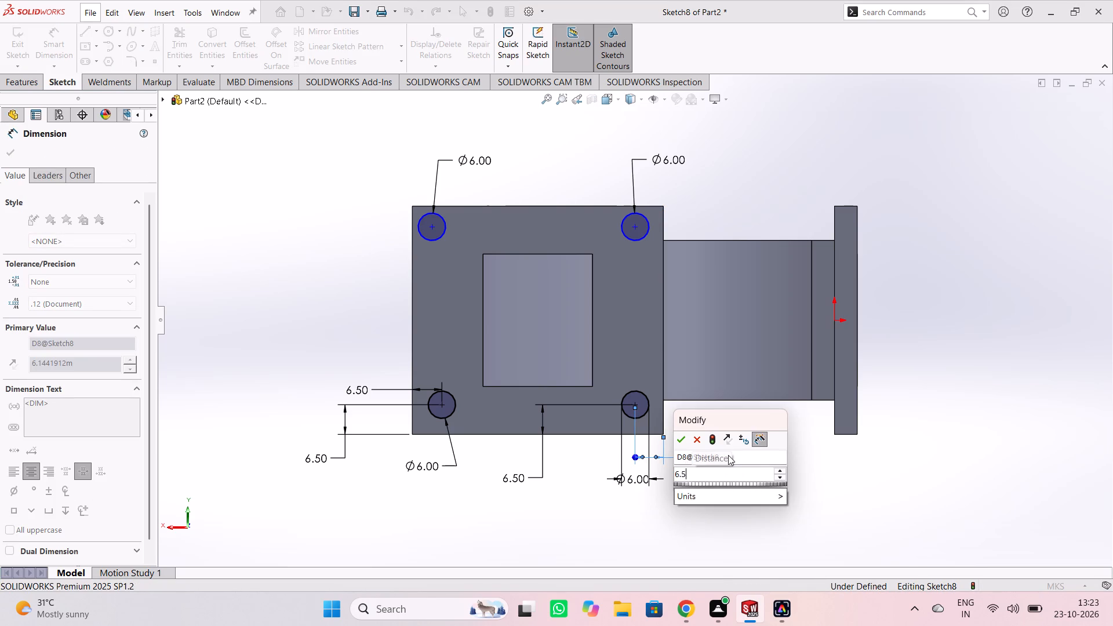
key(Return)
click(735, 441)
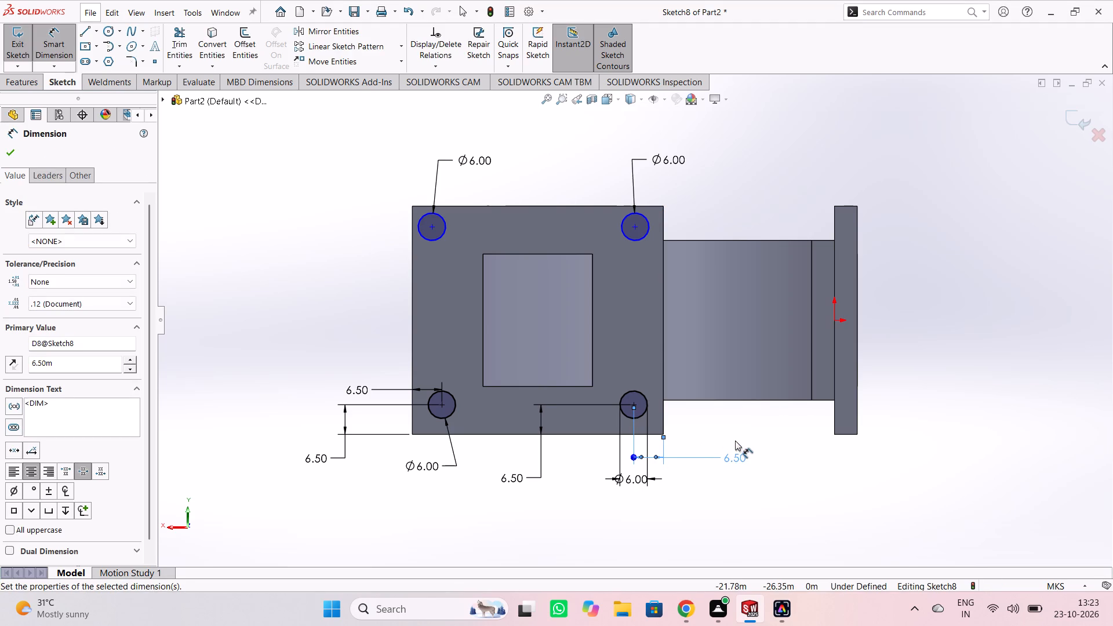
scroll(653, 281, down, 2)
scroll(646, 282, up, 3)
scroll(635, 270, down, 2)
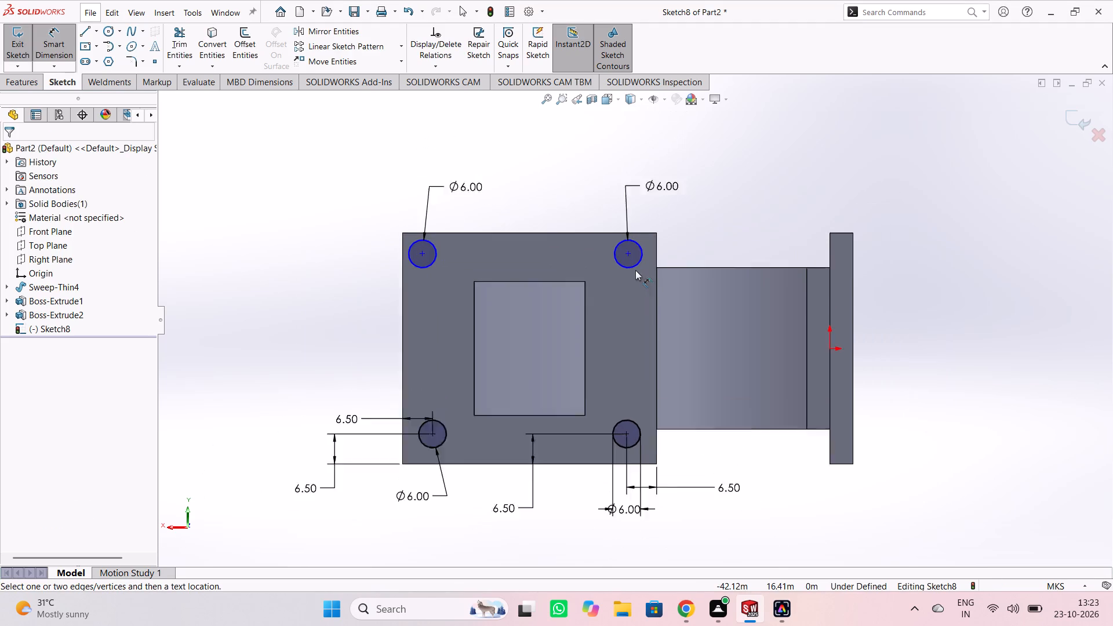
Dimension the upper-right circle's center 6.5 m from the flange's right edge.
click(625, 260)
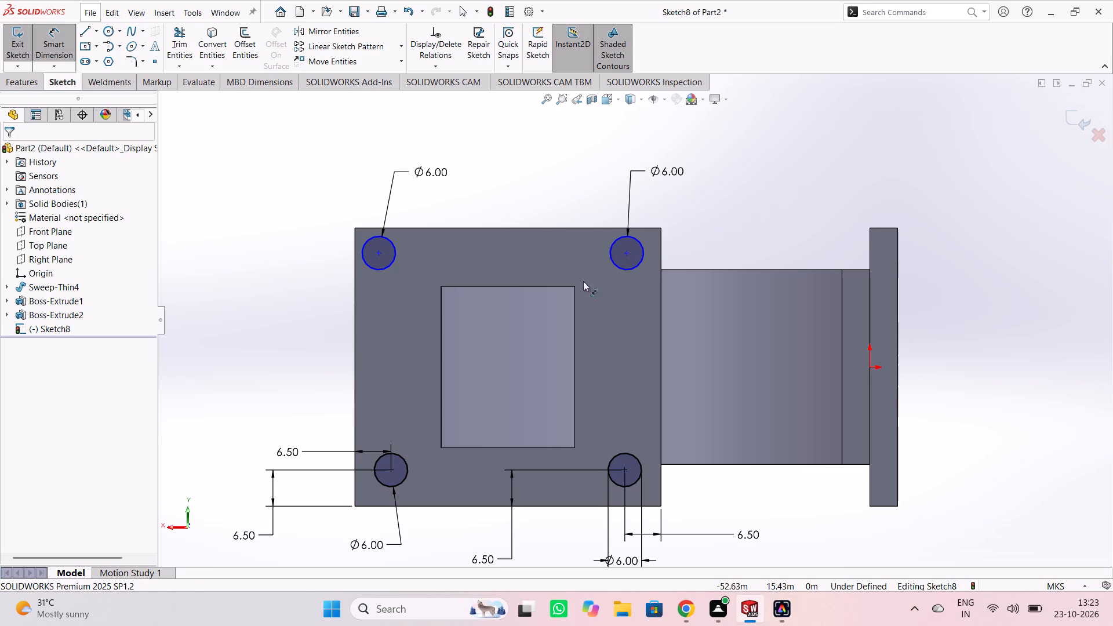
click(627, 253)
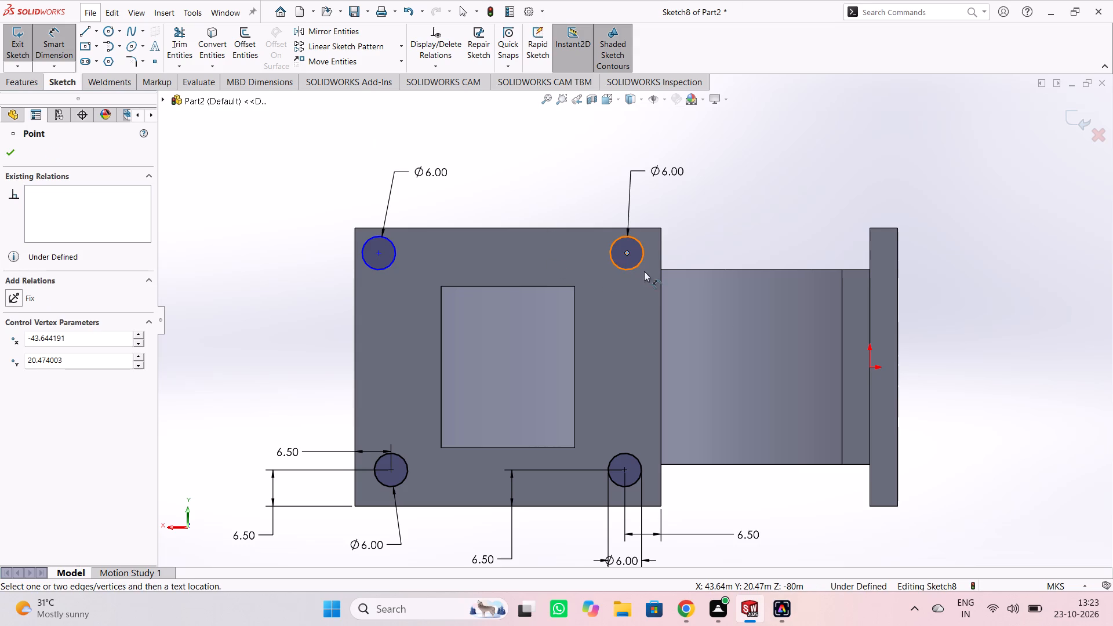
click(660, 264)
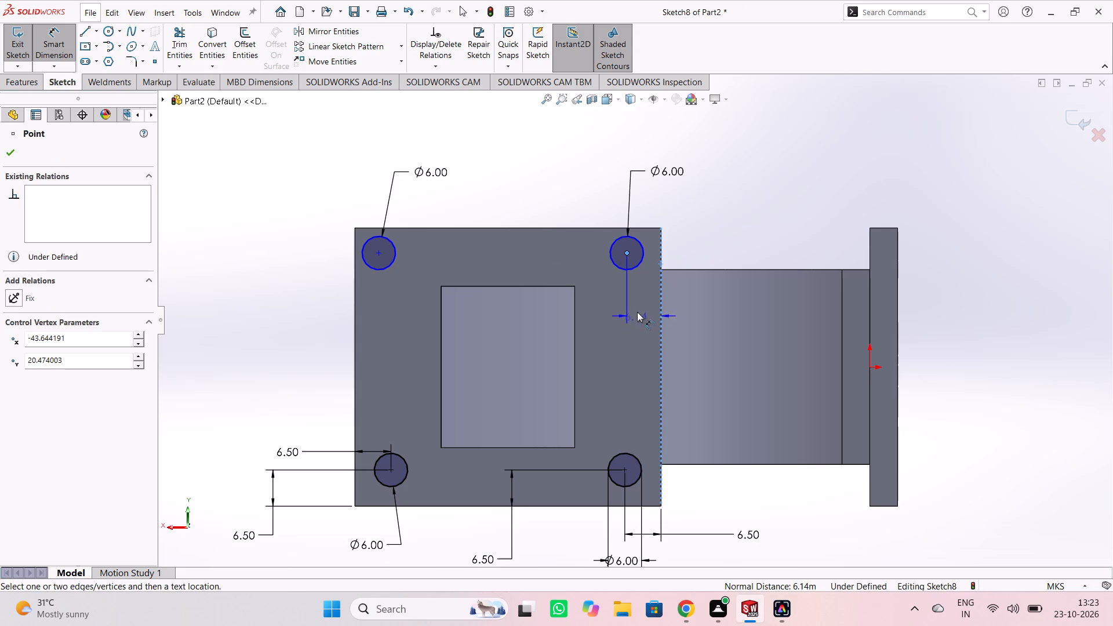
click(643, 324)
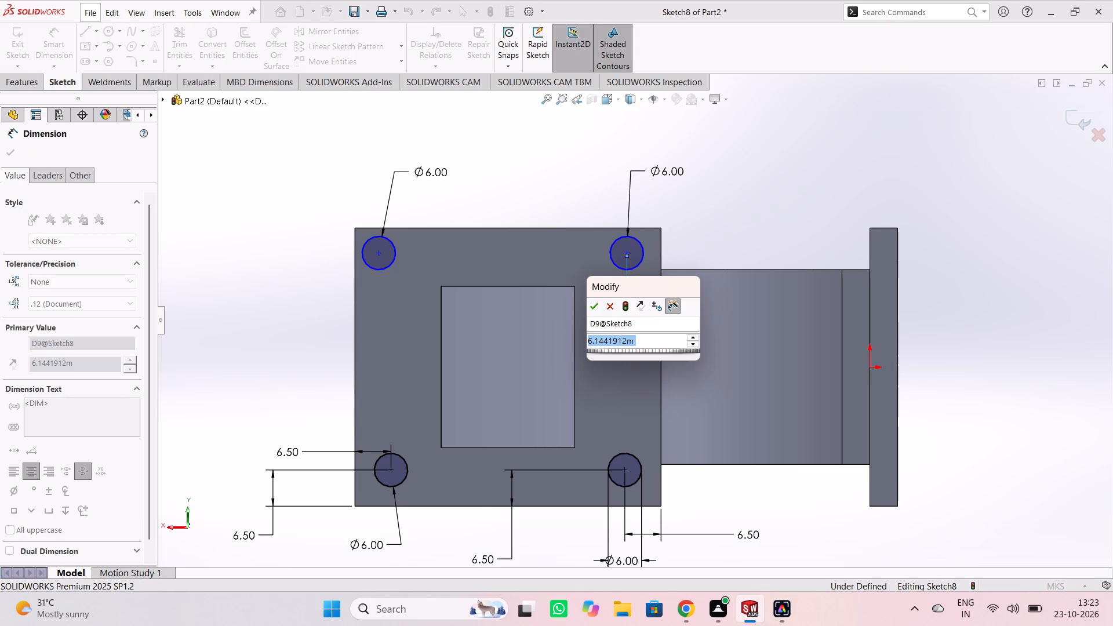
text(6.5)
key(Return)
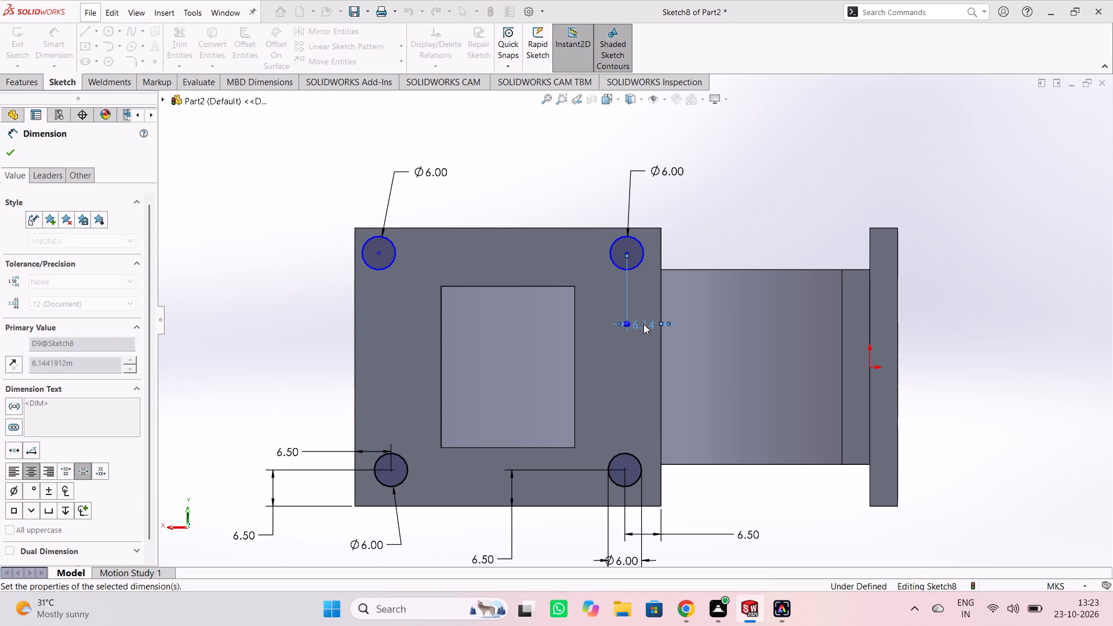
click(762, 234)
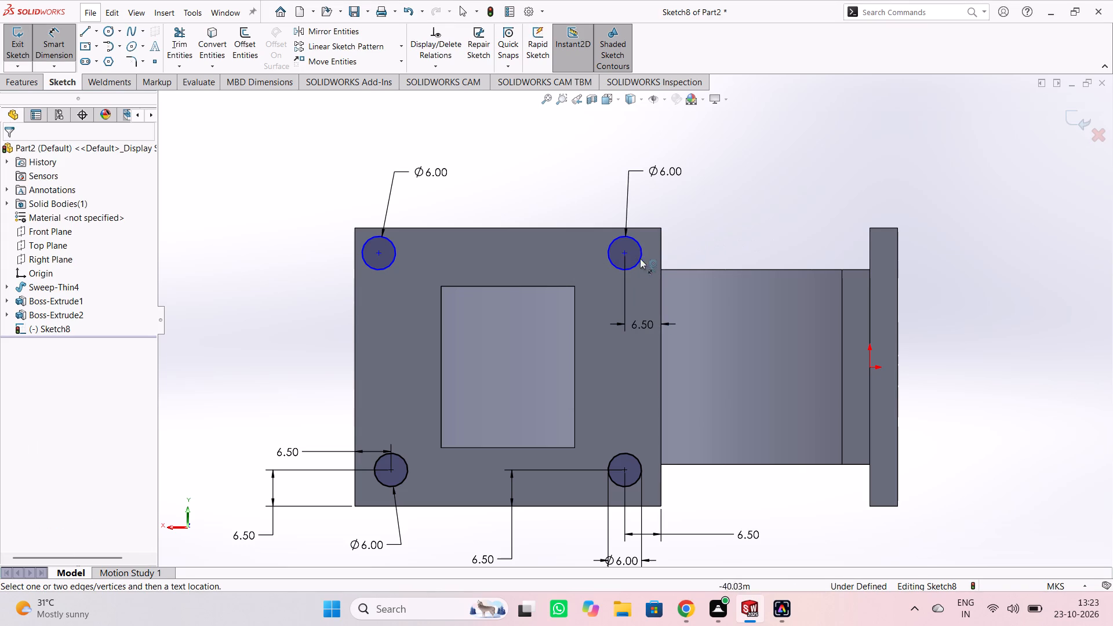
Dimension the upper-right circle's center 6.5 m from the flange's top edge.
click(627, 256)
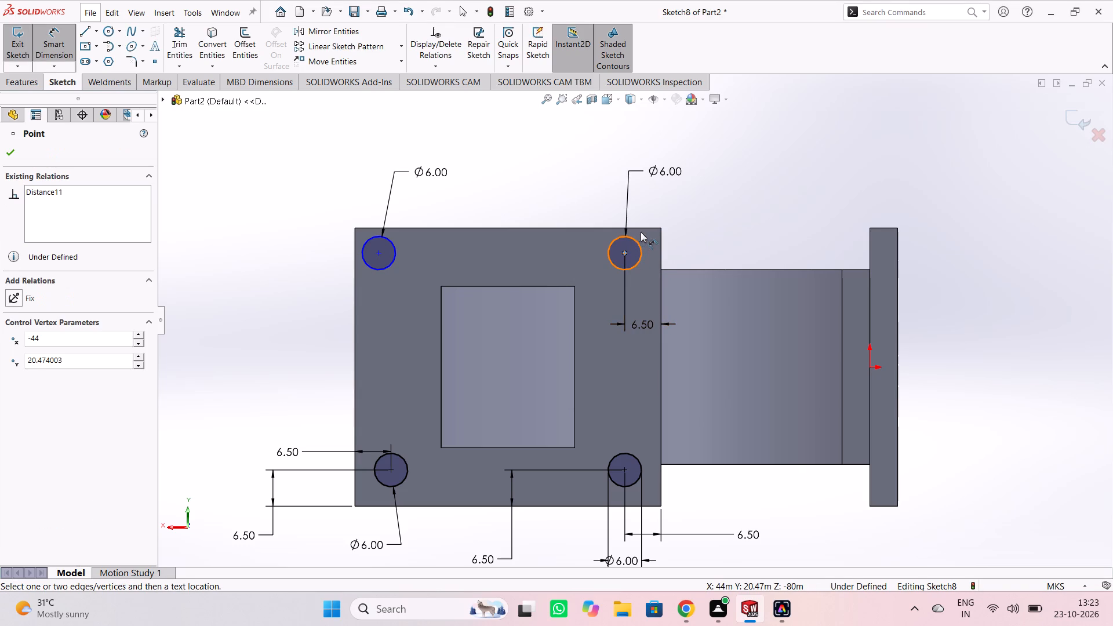
click(643, 226)
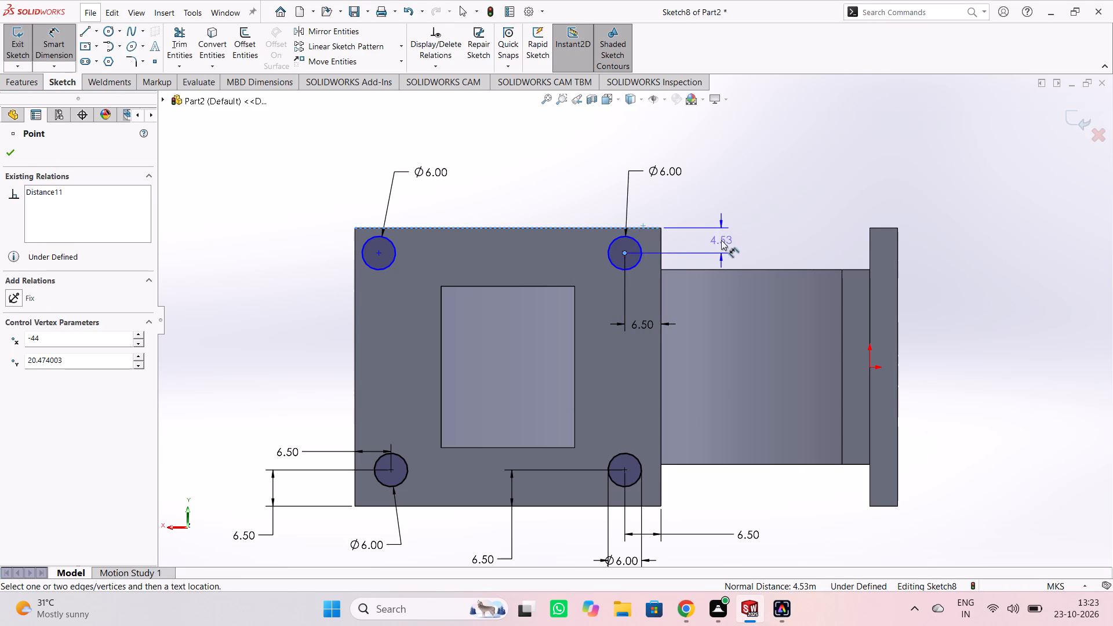
click(721, 240)
text(6.5)
key(Return)
click(803, 181)
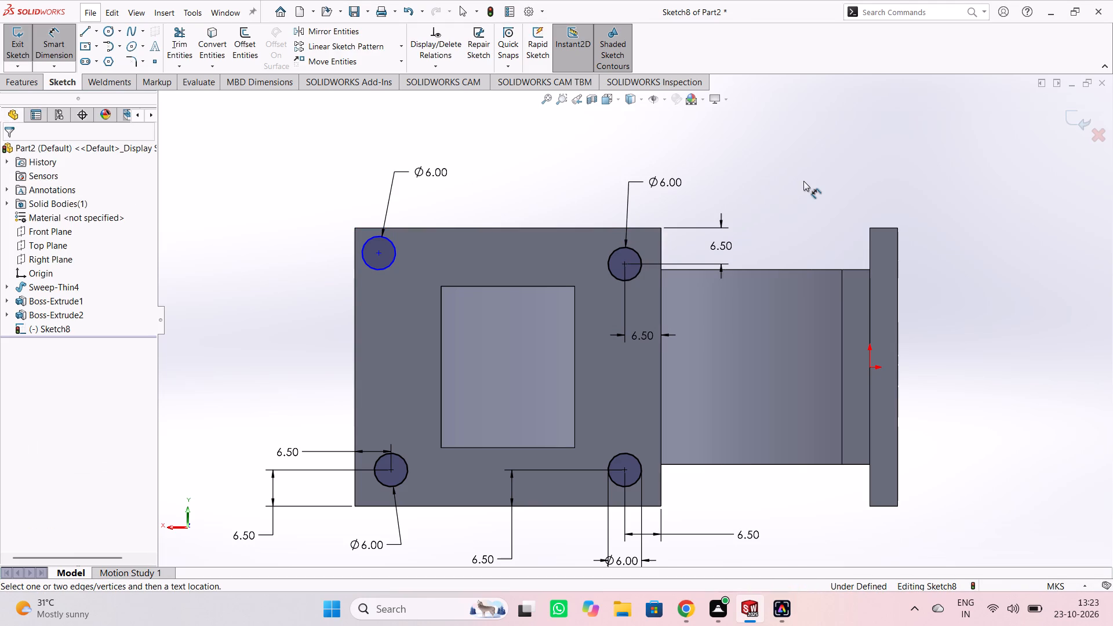
Dimension the upper-left circle's center 6.5 m from the flange's top edge and move the overlapping diameter label clear of it.
click(381, 253)
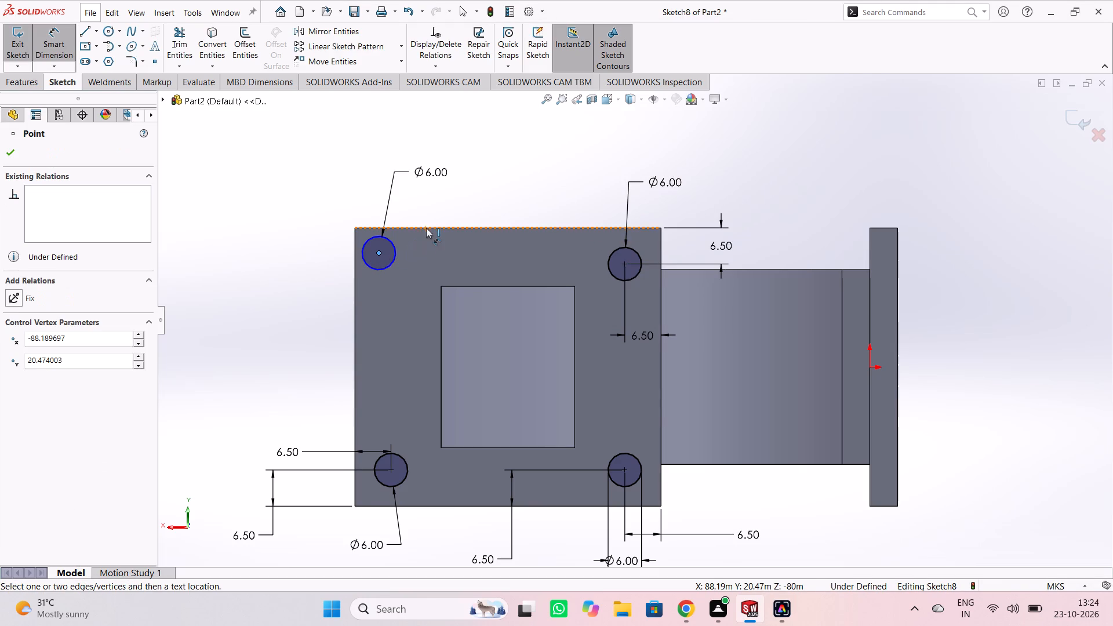
click(426, 228)
click(416, 197)
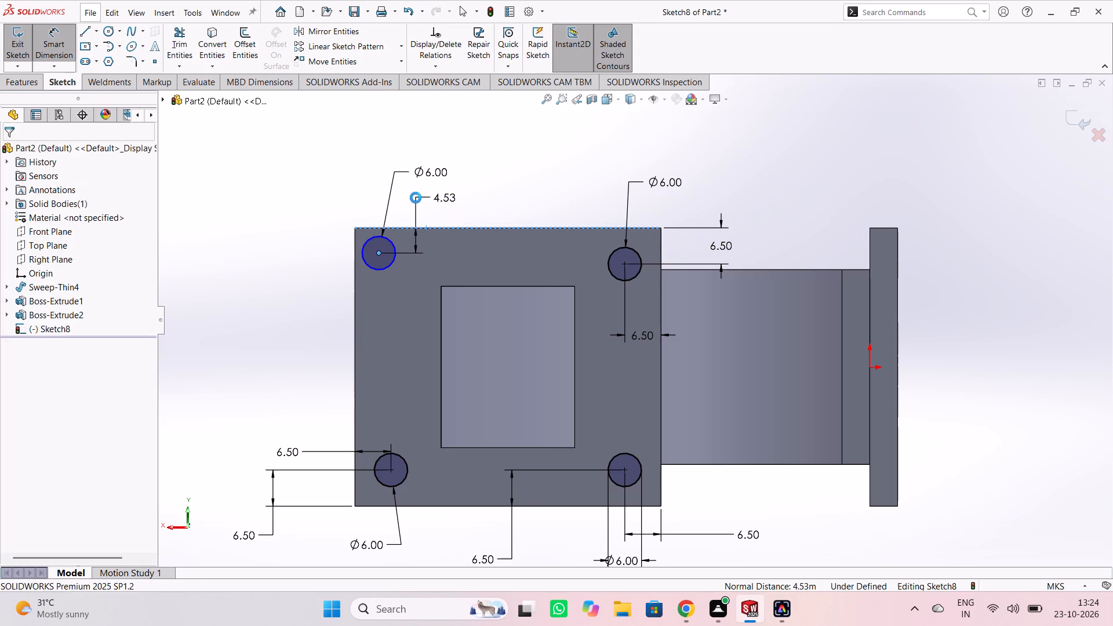
text(6.5)
key(Return)
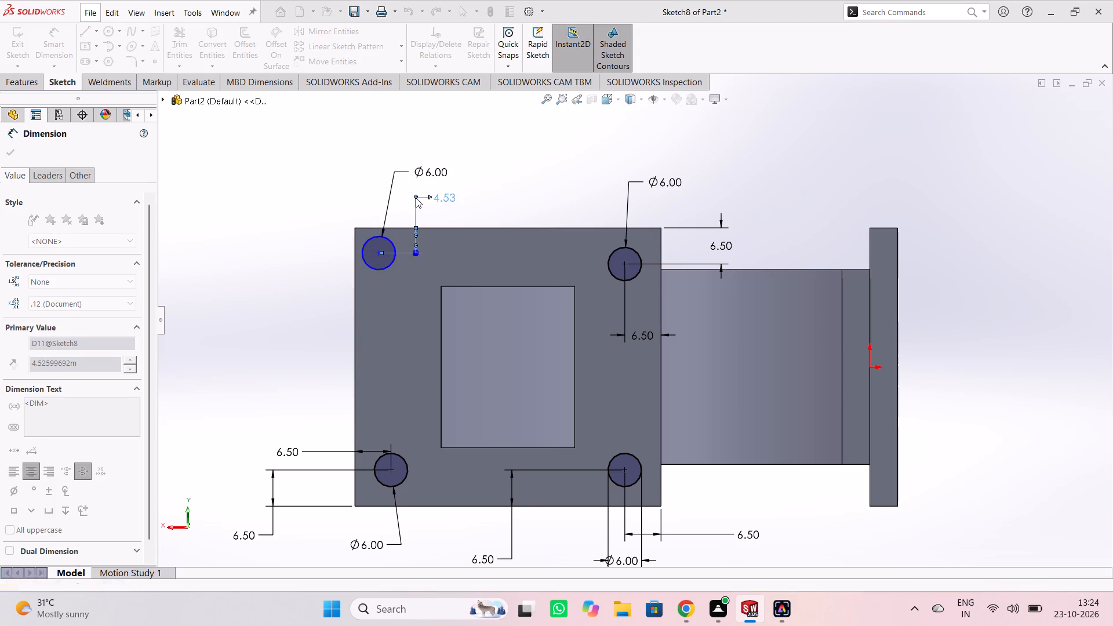
click(485, 217)
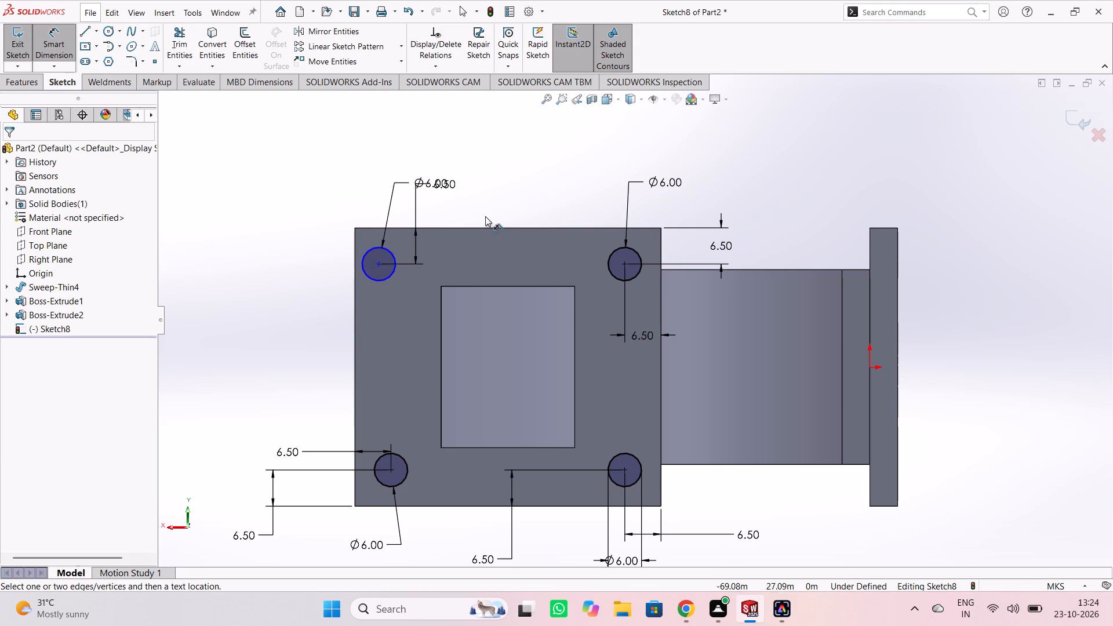
drag(400, 184, 375, 172)
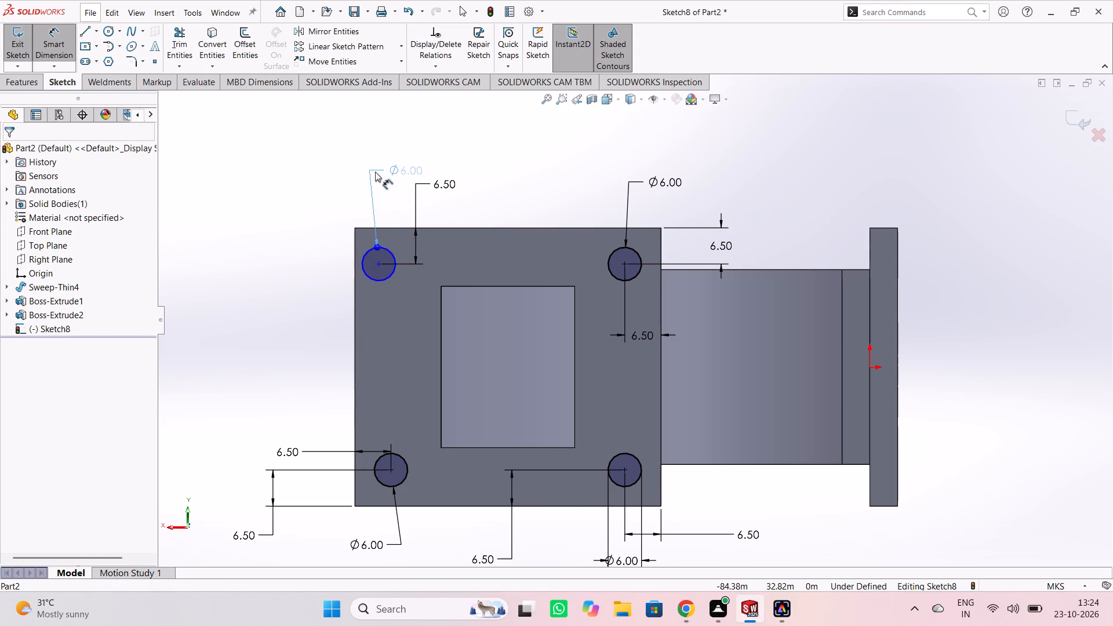
drag(375, 172, 359, 147)
click(394, 200)
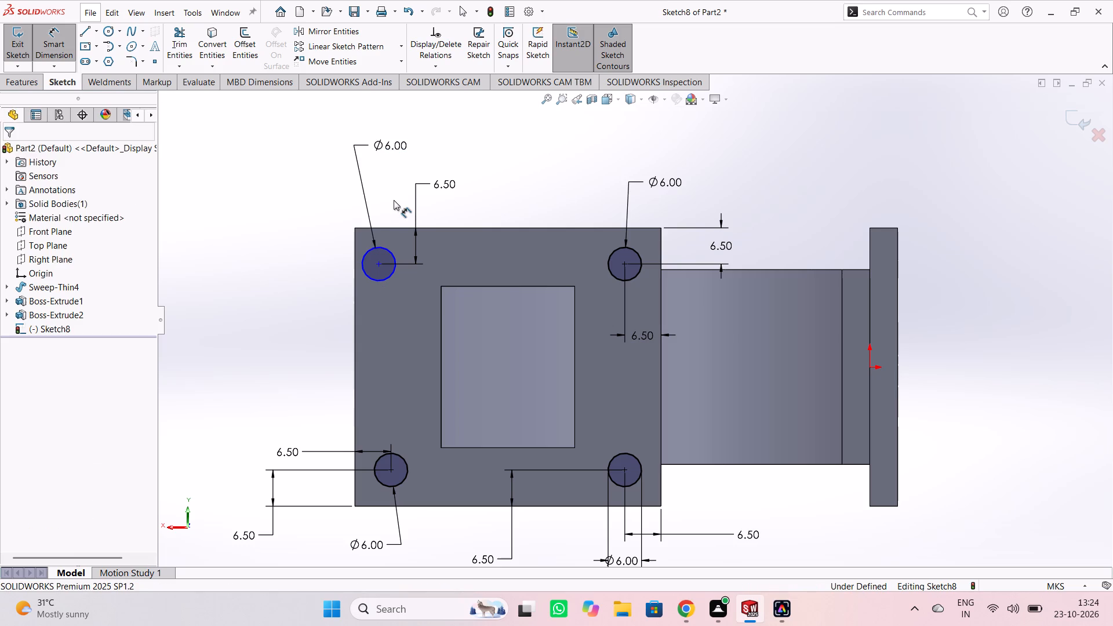
Dimension the upper-left circle's center 6.5 m from the flange's left edge.
click(378, 265)
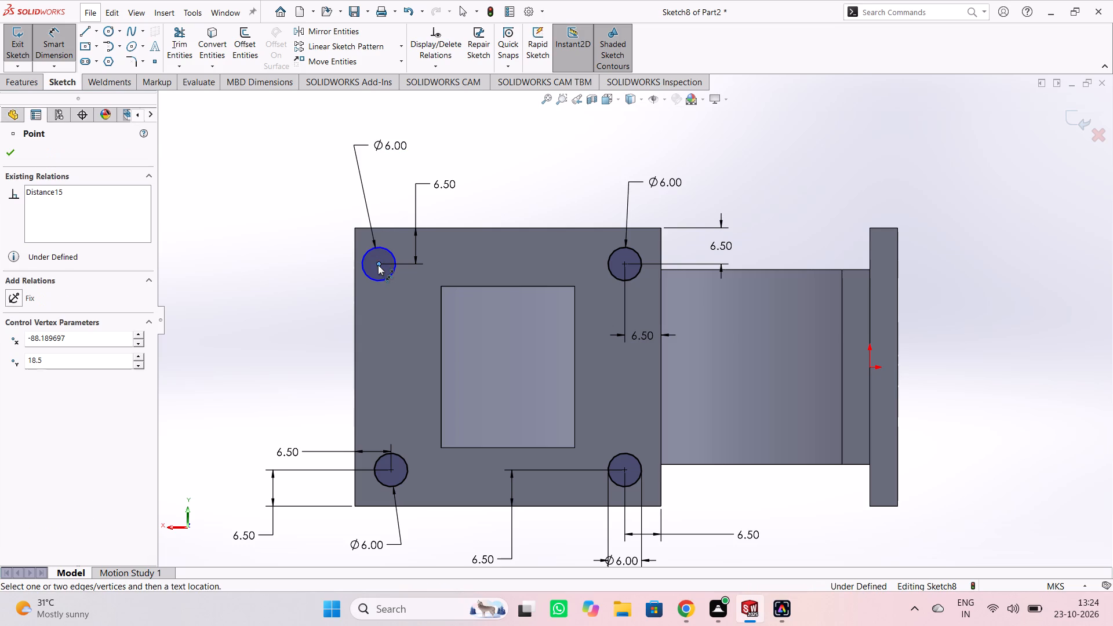
click(357, 253)
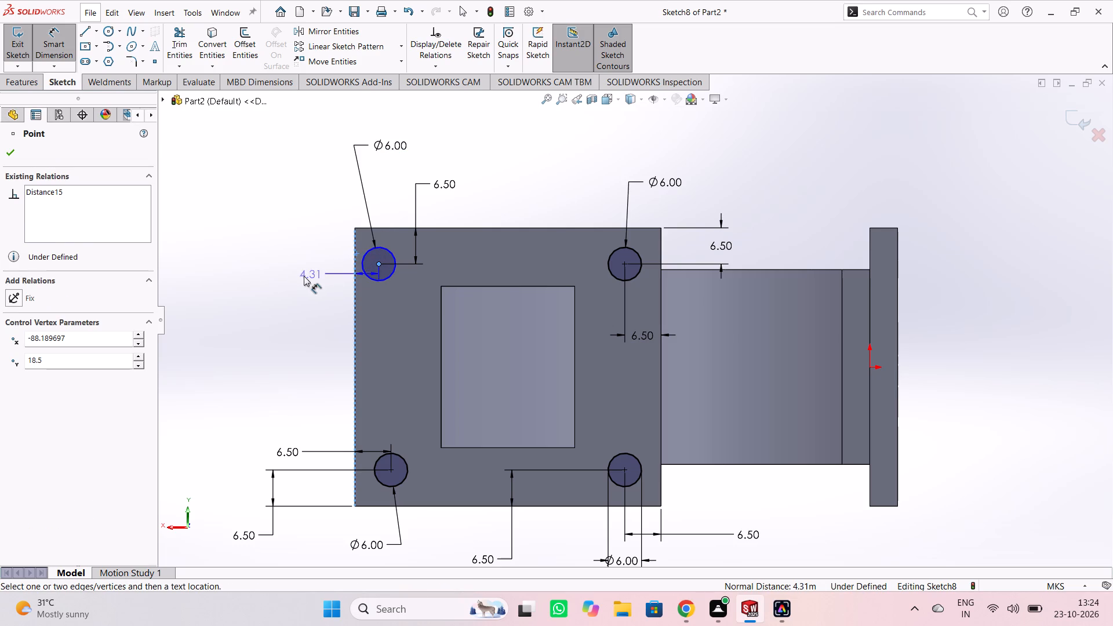
click(279, 281)
text(6.5)
key(Return)
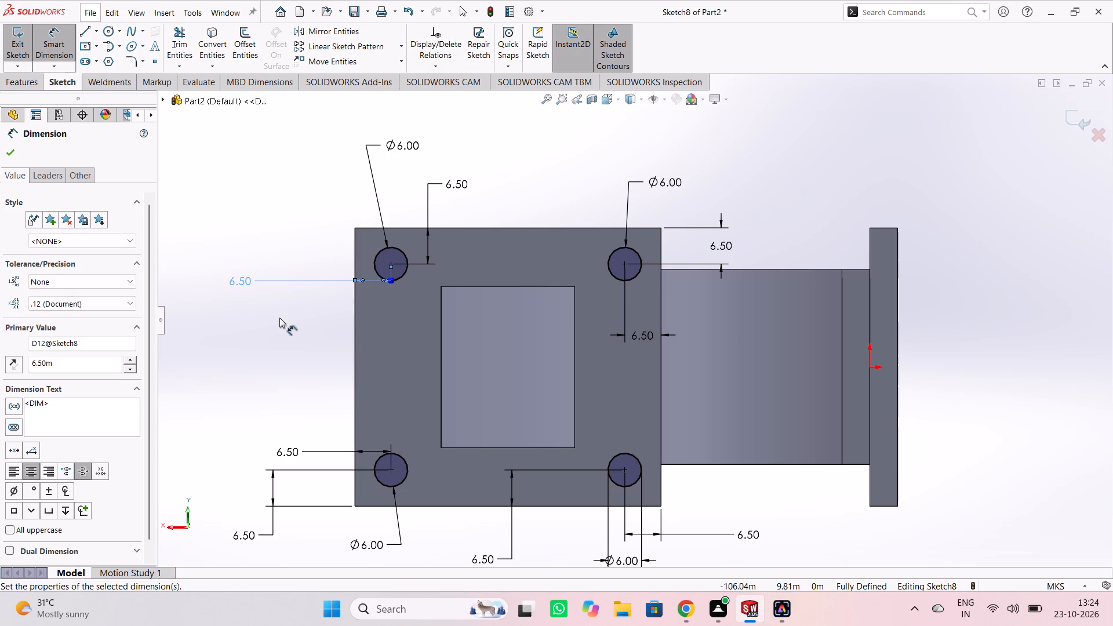
click(279, 318)
Exit the sketch and extrude-cut the four corner circles through the flange with the Up To Next end condition.
middle_drag(249, 195, 307, 252)
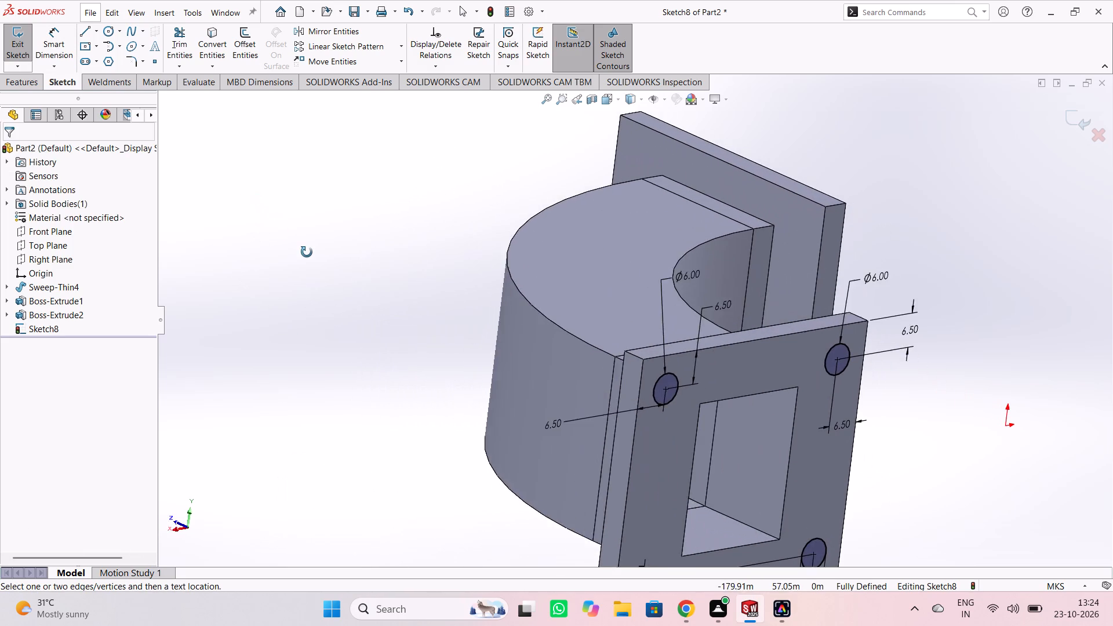
middle_drag(307, 252, 386, 290)
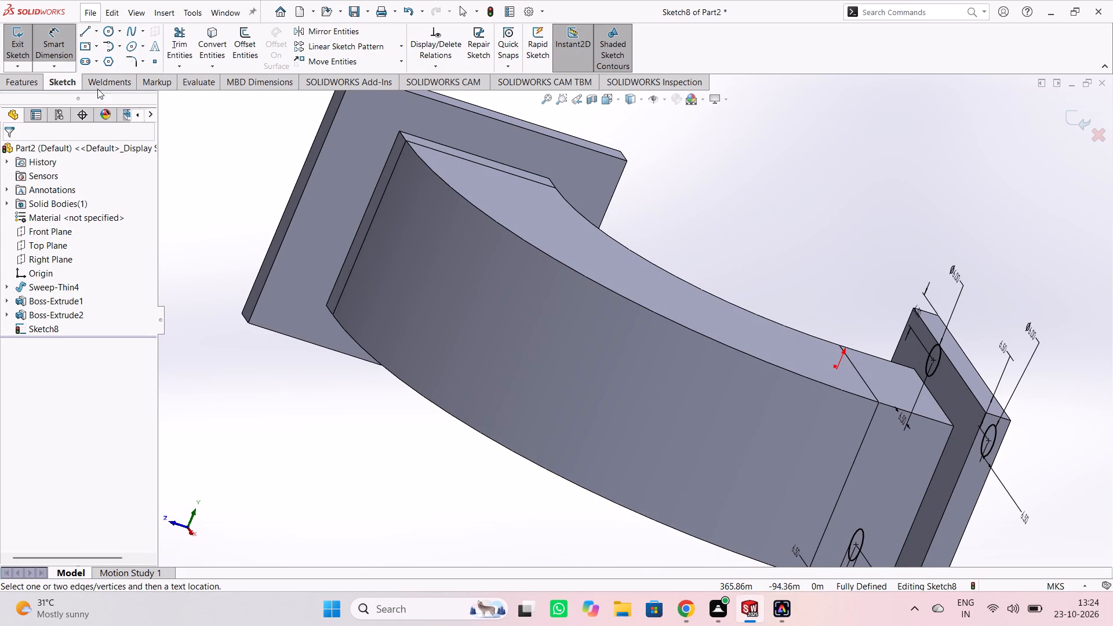
click(14, 38)
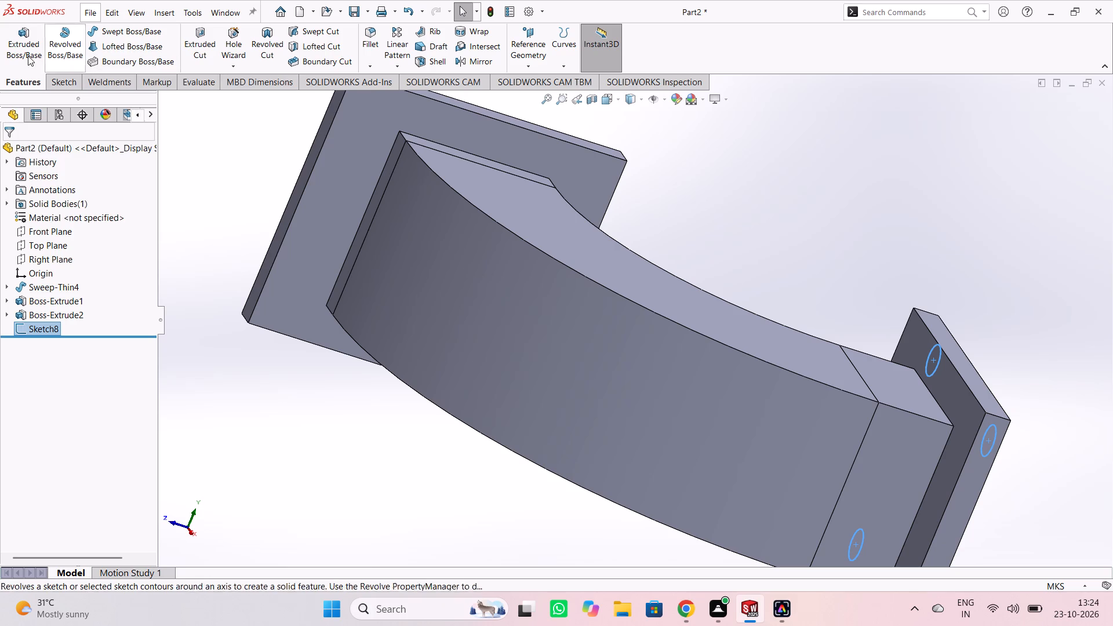
click(185, 41)
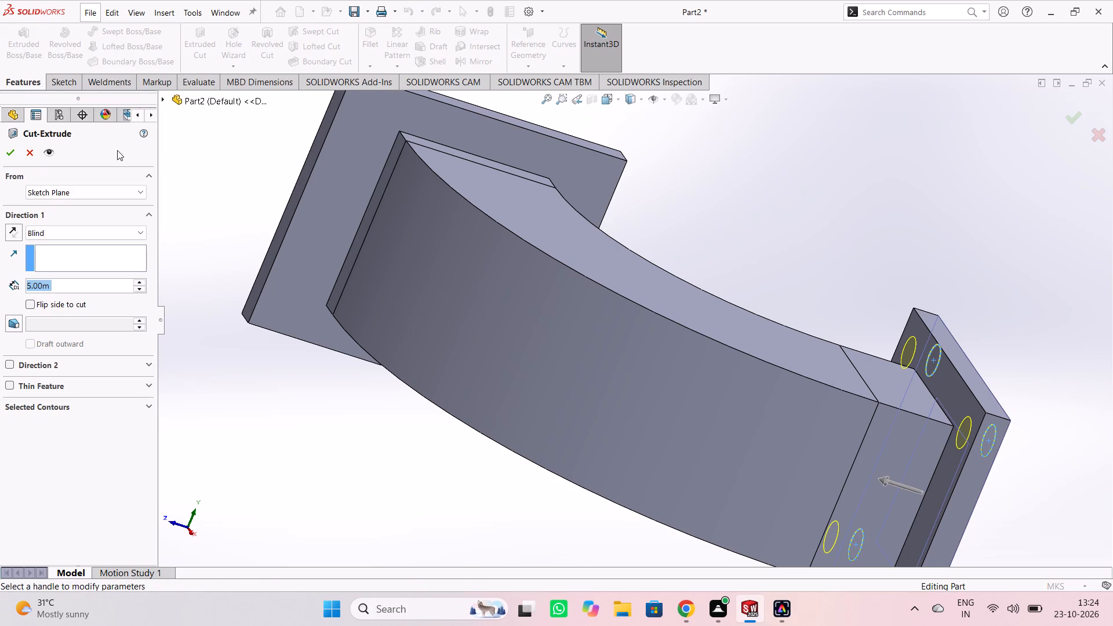
click(53, 230)
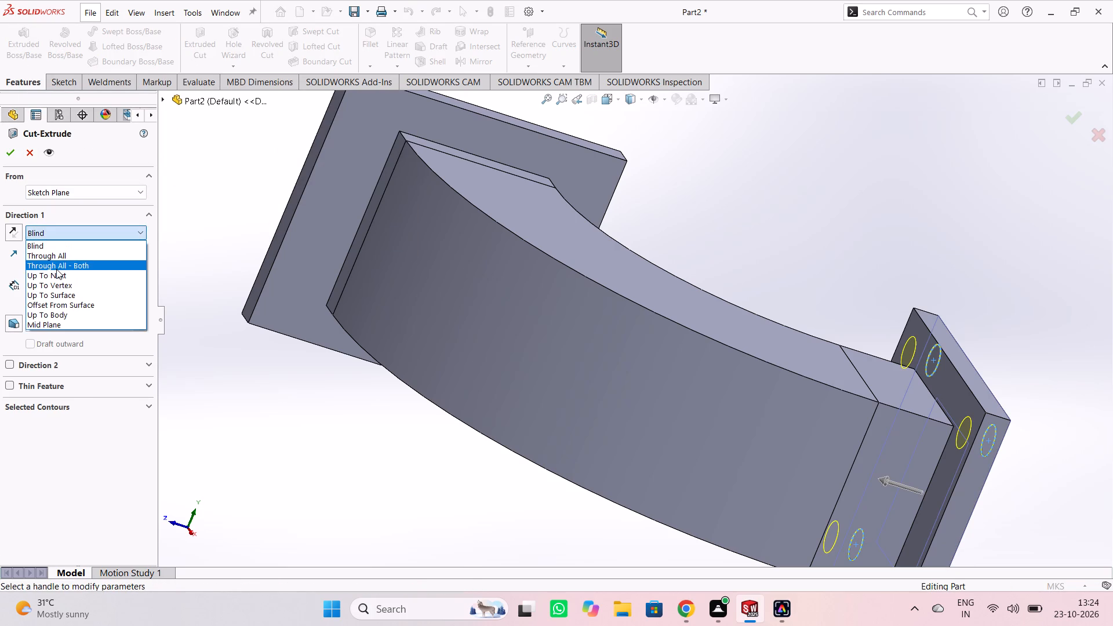
click(56, 274)
click(5, 148)
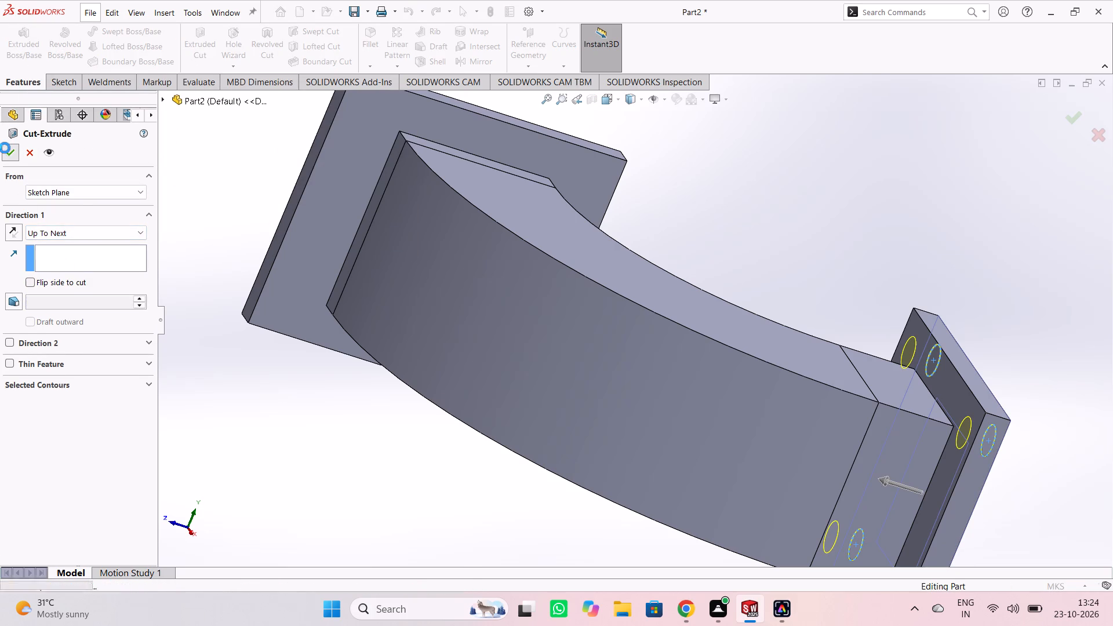
click(202, 179)
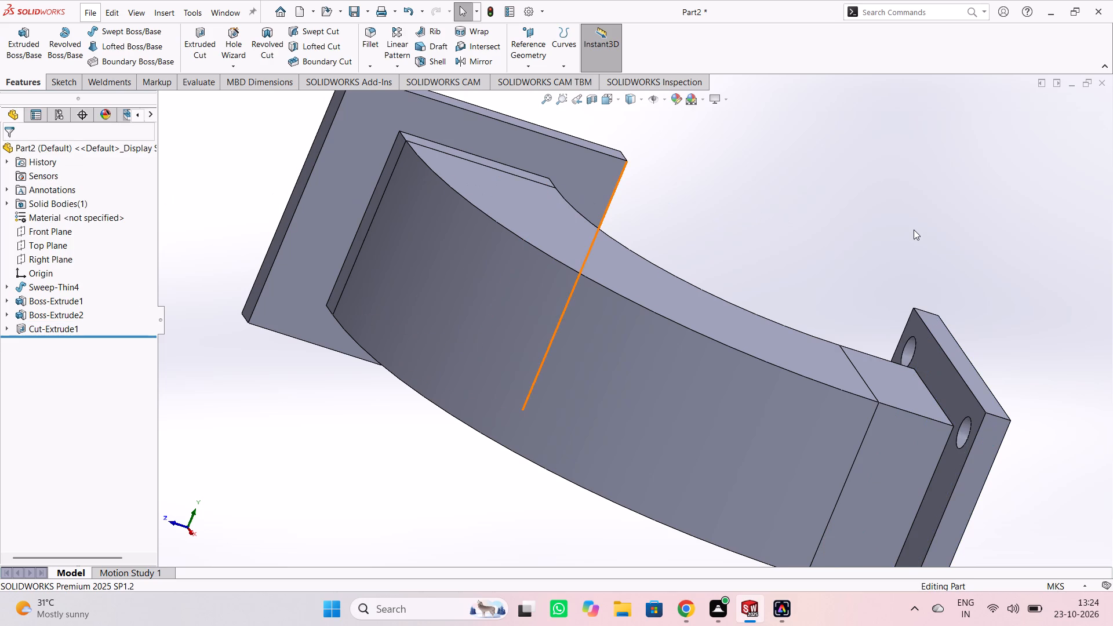
Open a new sketch on the outer face of the other flange, the one without holes.
middle_drag(914, 230, 678, 205)
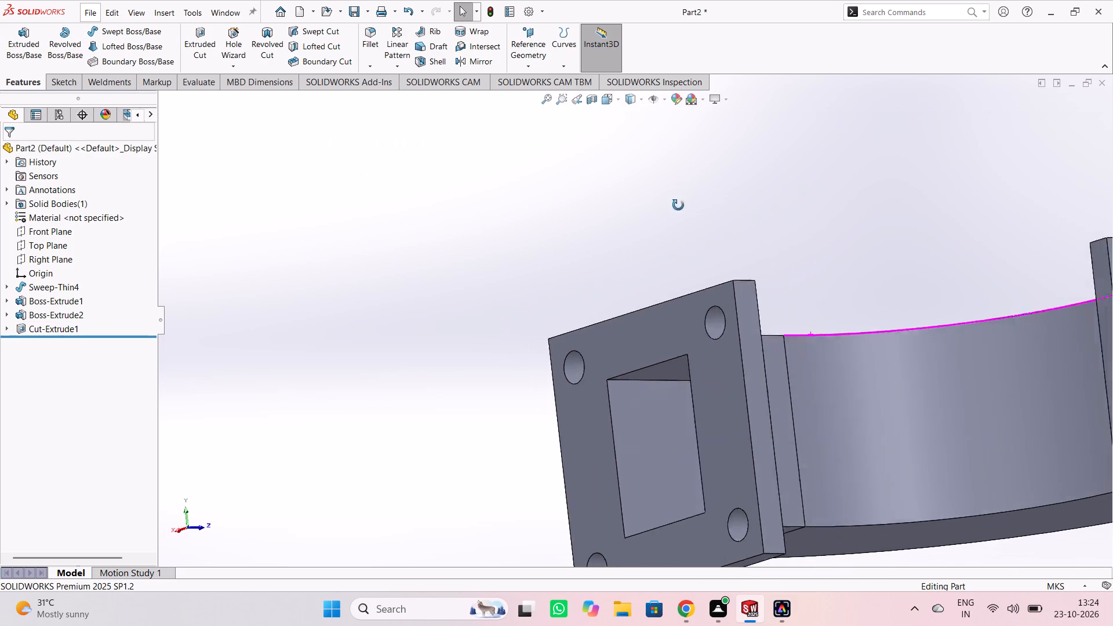
middle_drag(678, 205, 585, 217)
click(726, 286)
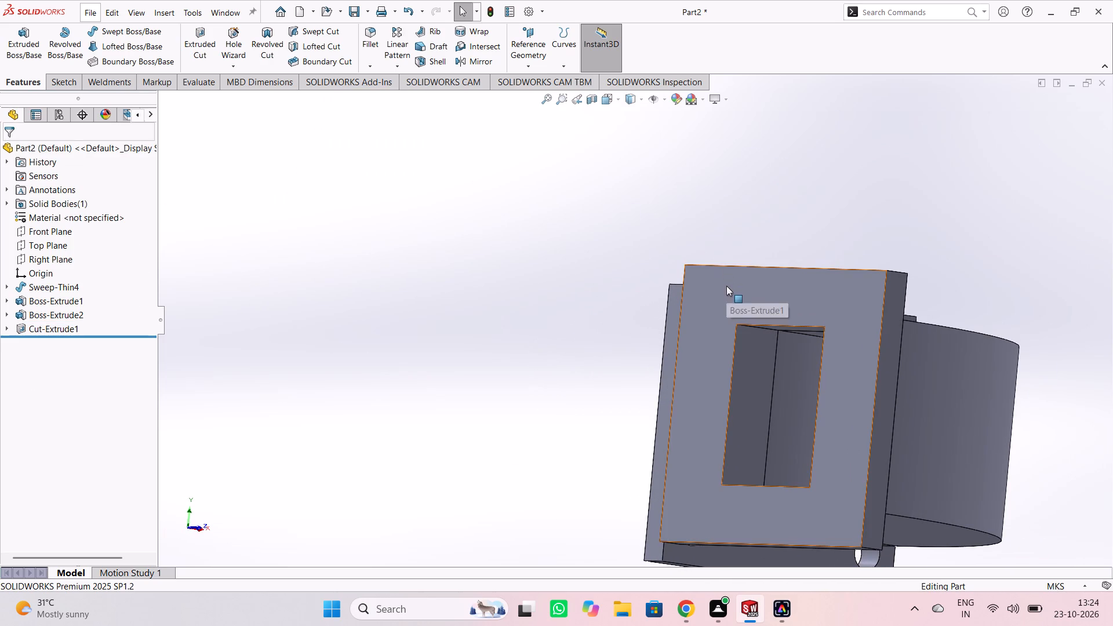
click(784, 259)
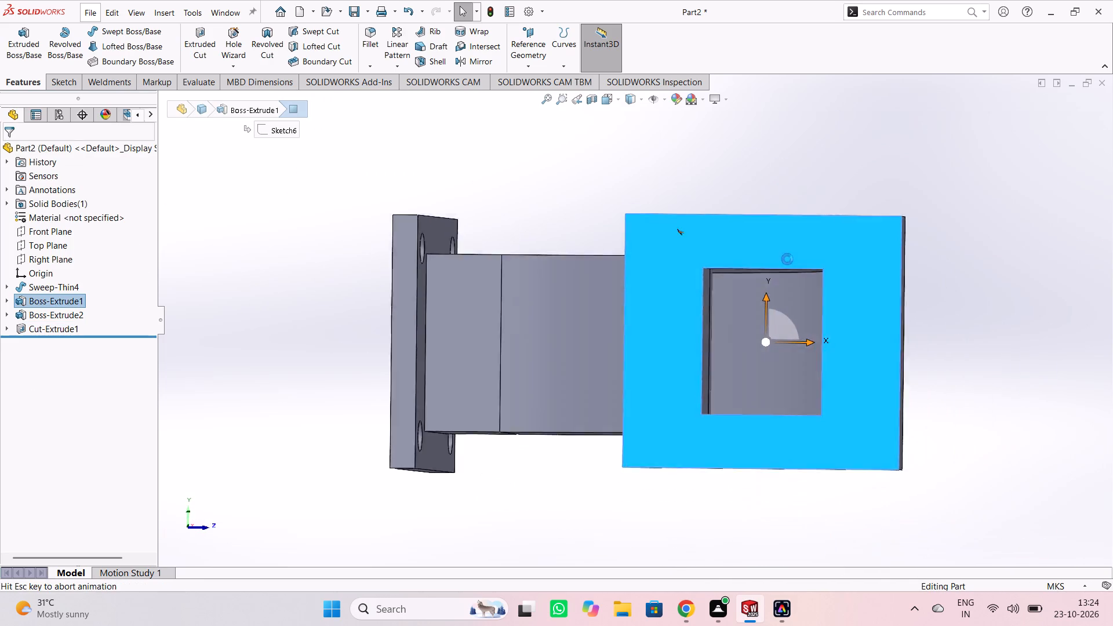
click(999, 263)
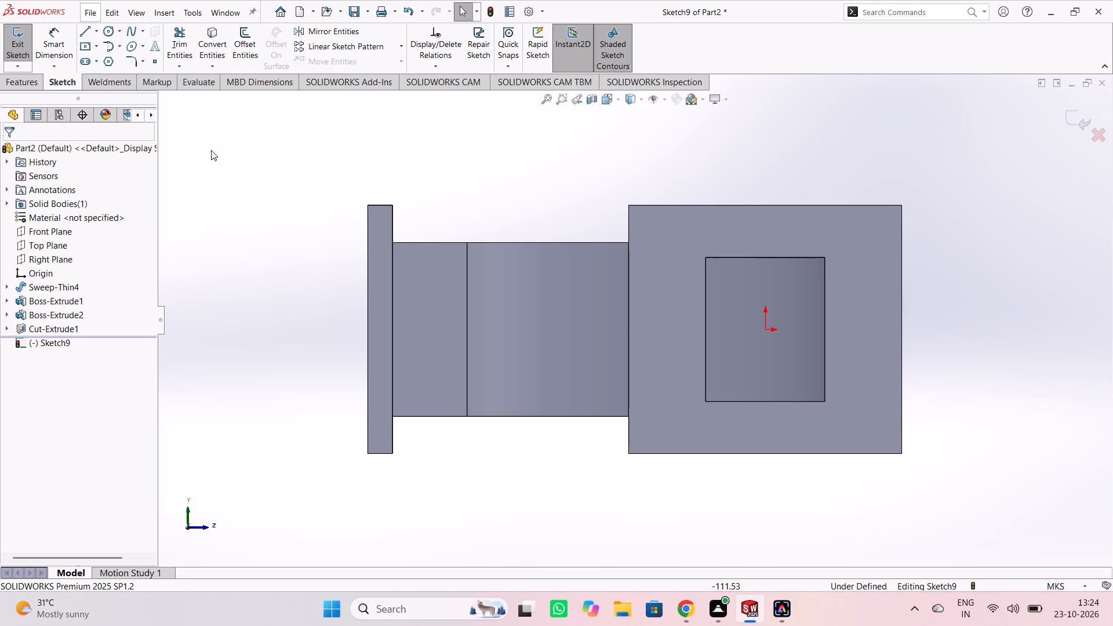
Sketch two circles of 3 m radius near the upper-left and upper-right corners of the flange face.
click(109, 35)
click(655, 229)
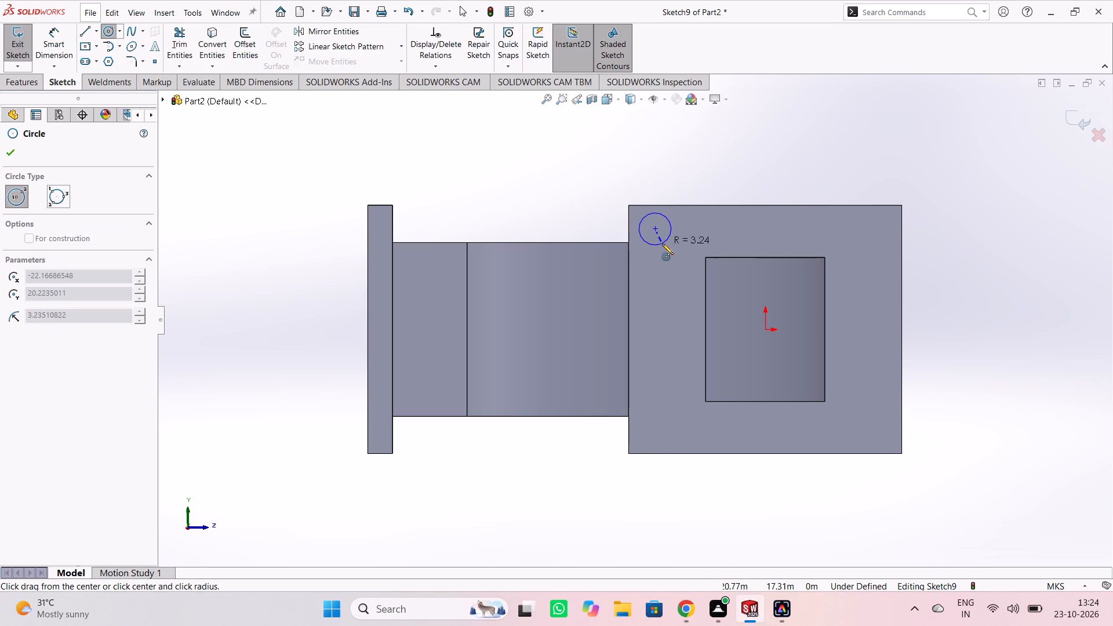
click(662, 243)
key(3)
key(Return)
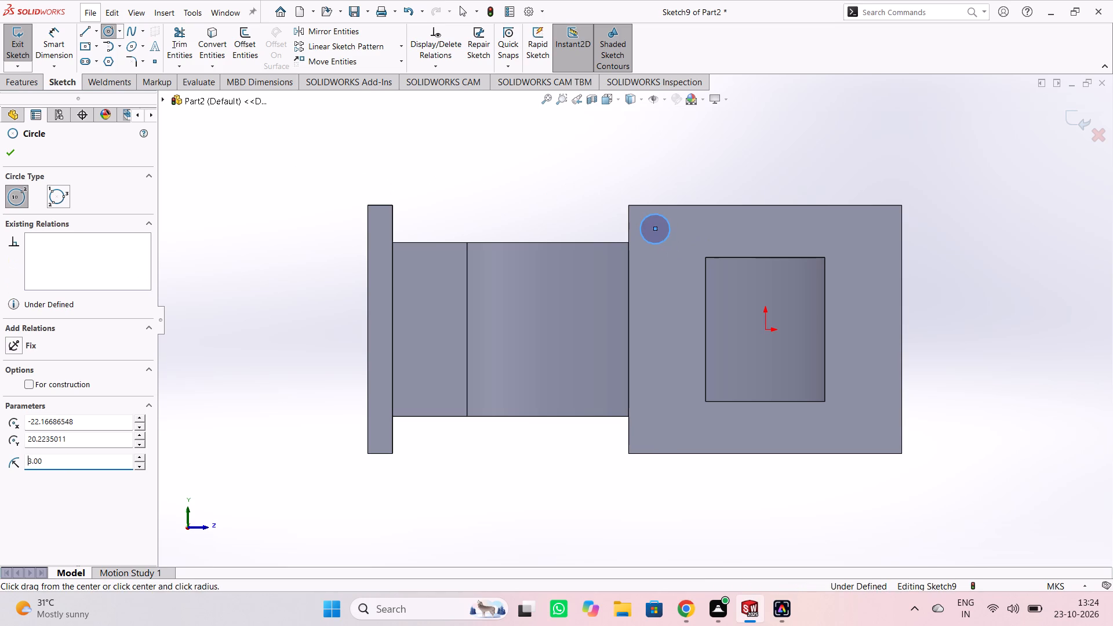
click(872, 231)
click(872, 248)
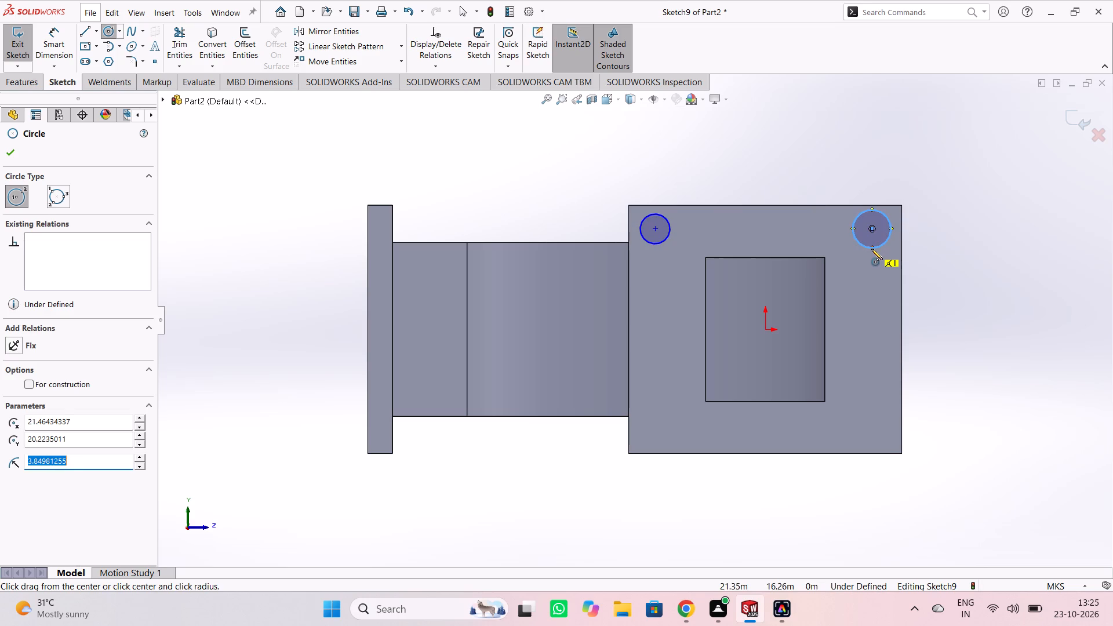
key(3)
key(Return)
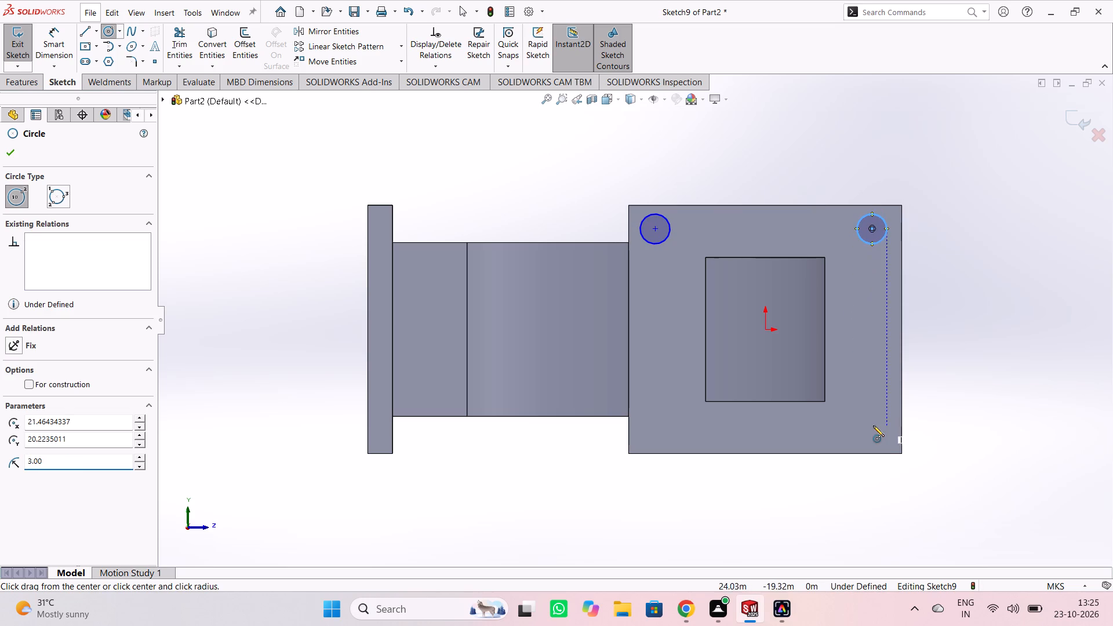
Sketch two circles of 3 m radius near the lower-right and lower-left corners of the flange face.
click(873, 428)
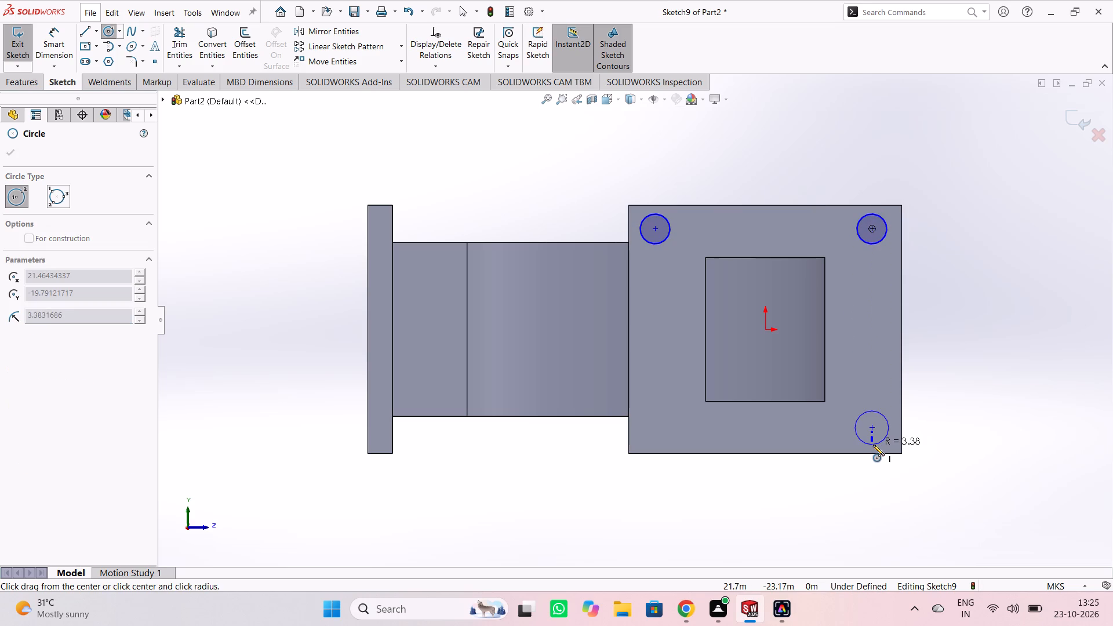
click(873, 446)
key(3)
key(Return)
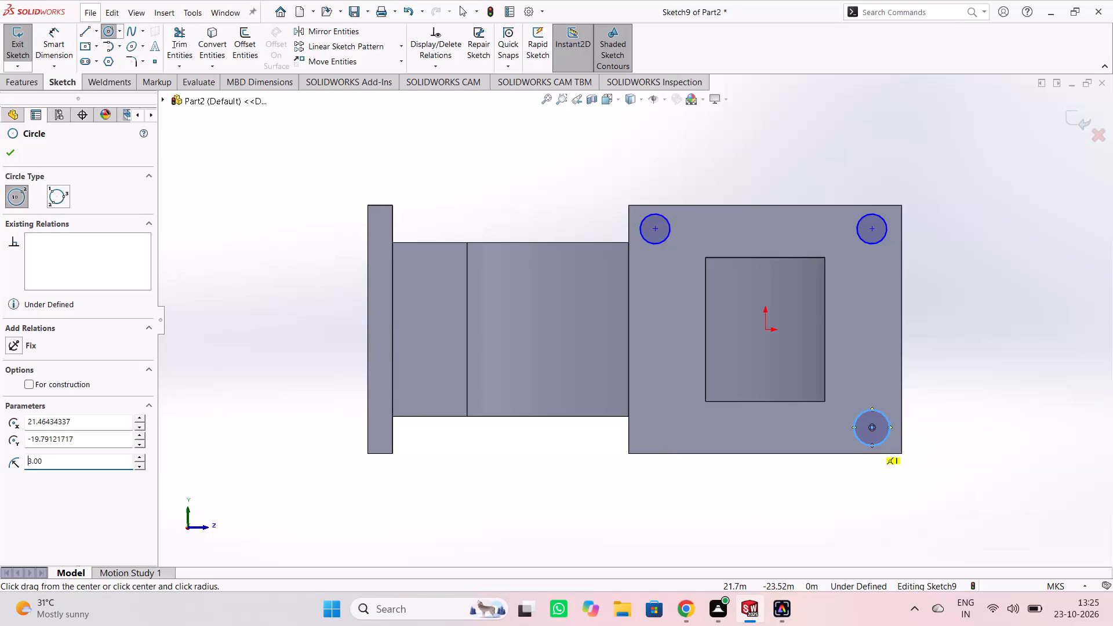
click(657, 428)
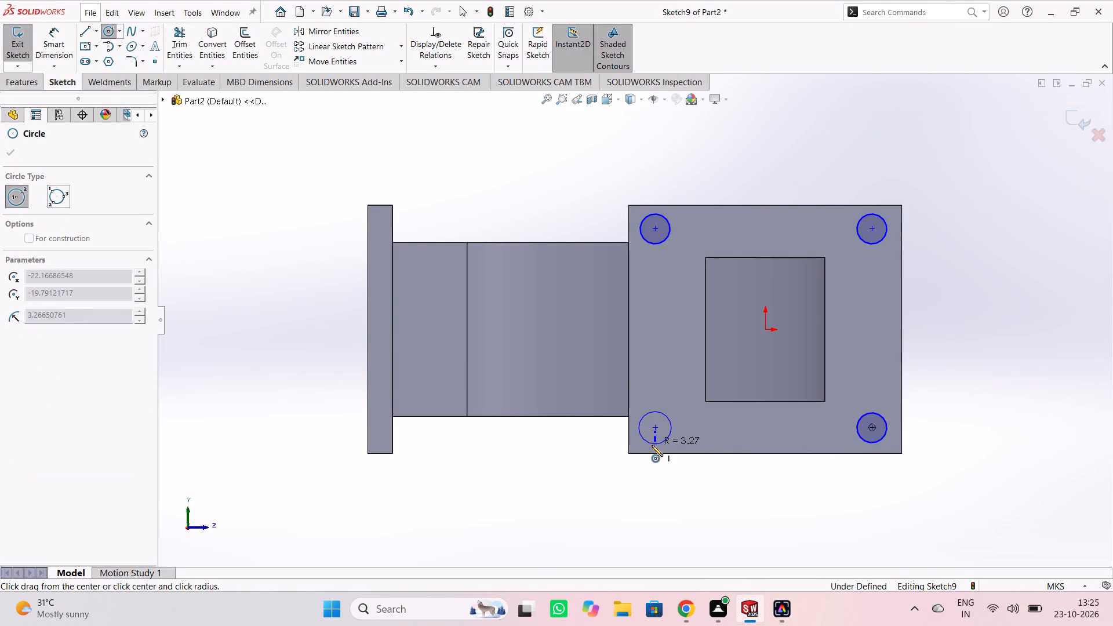
click(652, 445)
key(3)
key(Return)
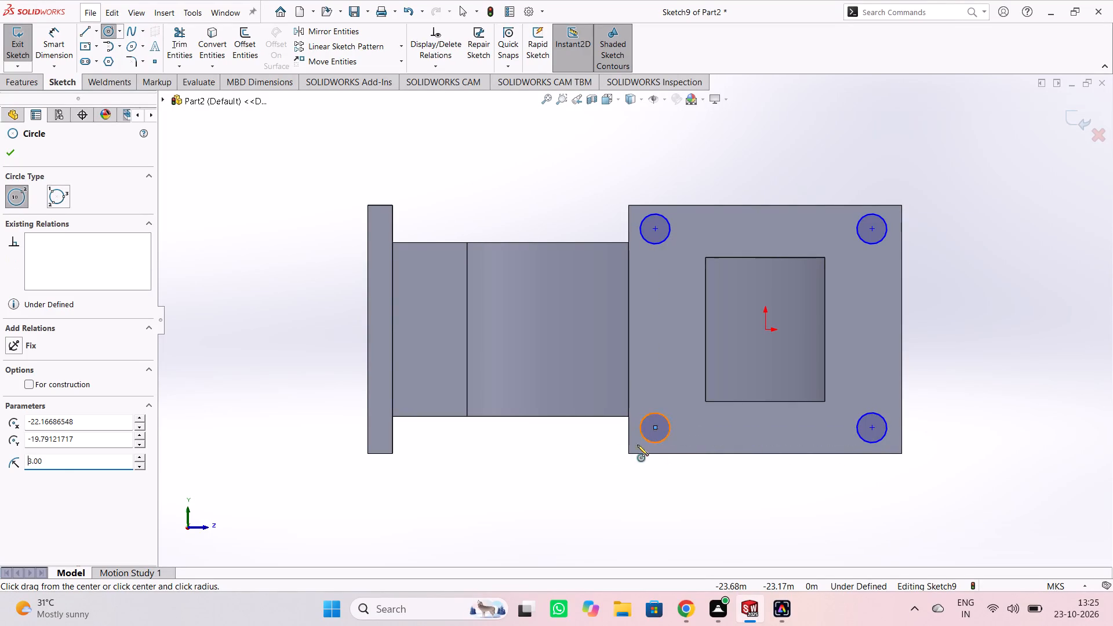
click(585, 459)
key(Escape)
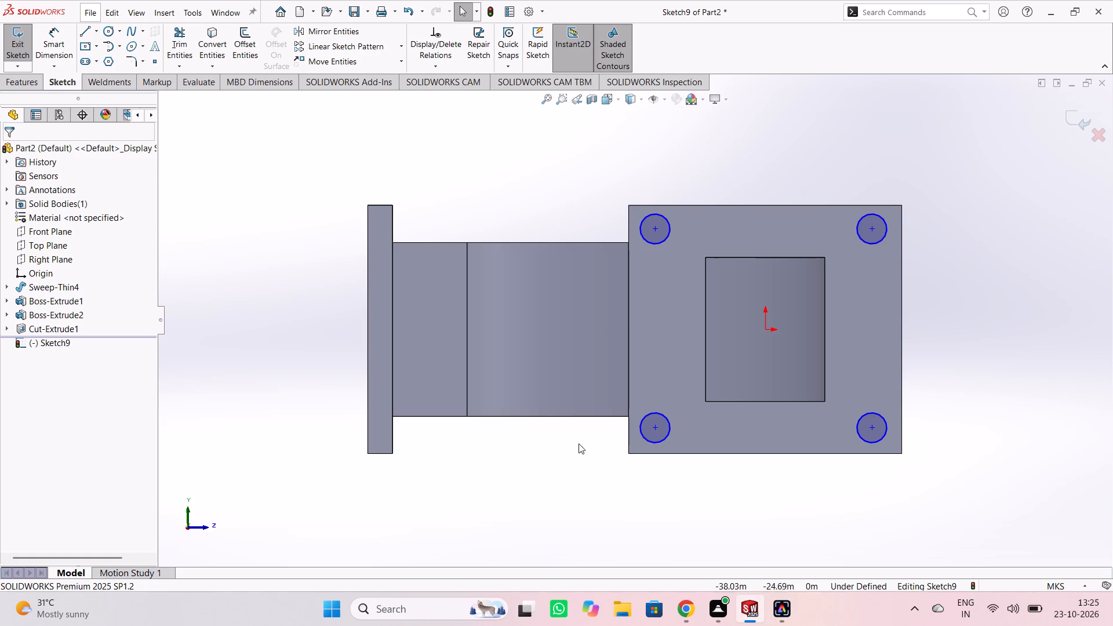
Add a 6 m diameter dimension to the upper-left circle with Smart Dimension.
right_click(499, 190)
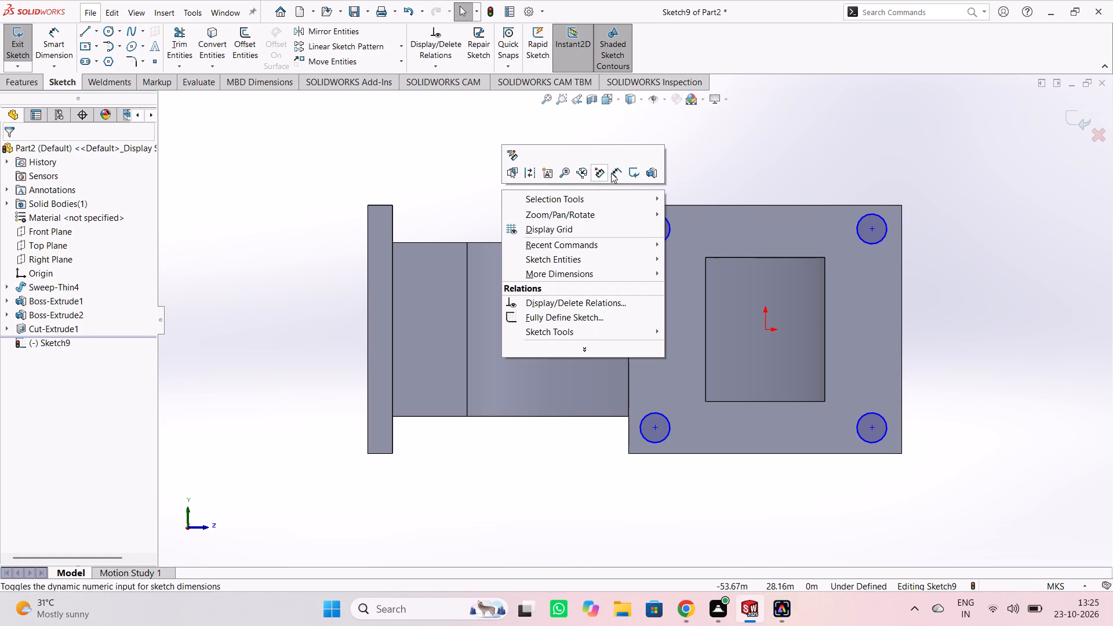
click(611, 173)
click(663, 215)
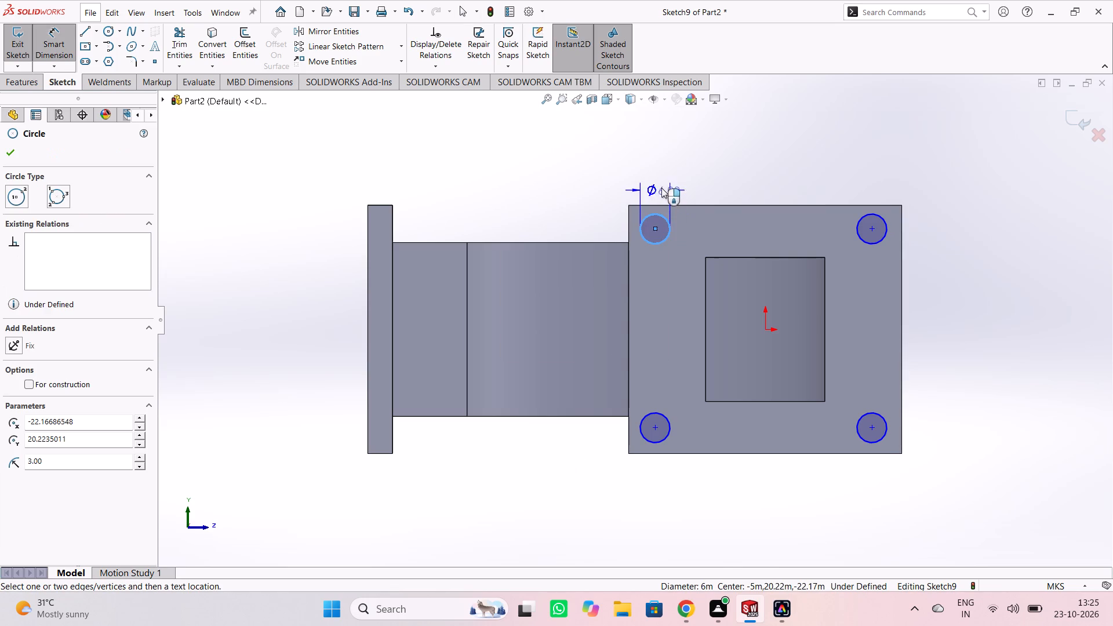
click(615, 132)
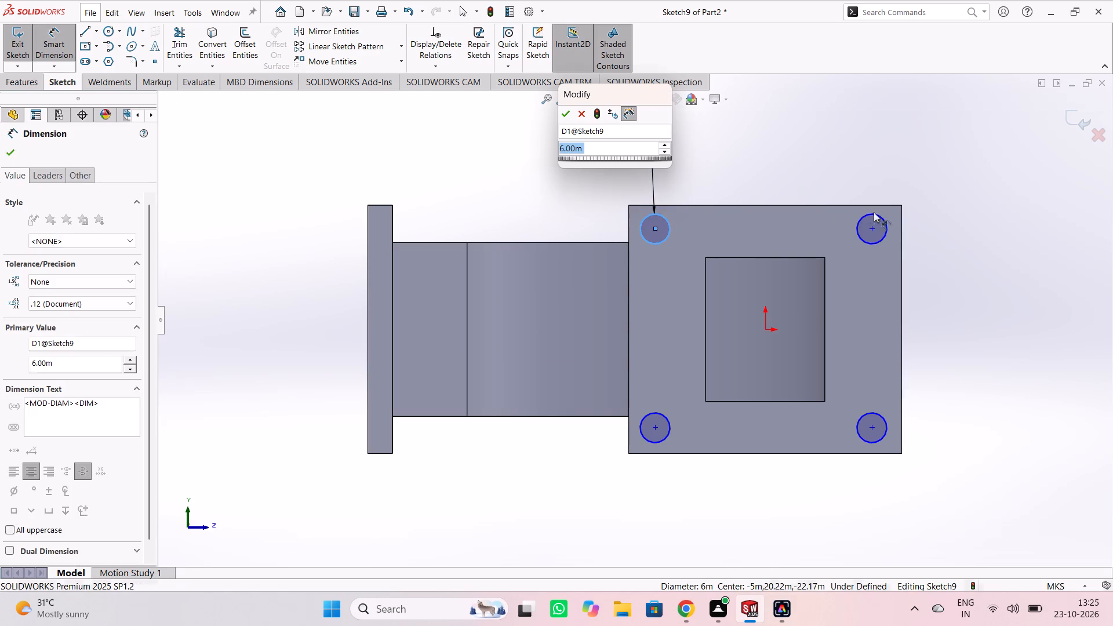
click(563, 118)
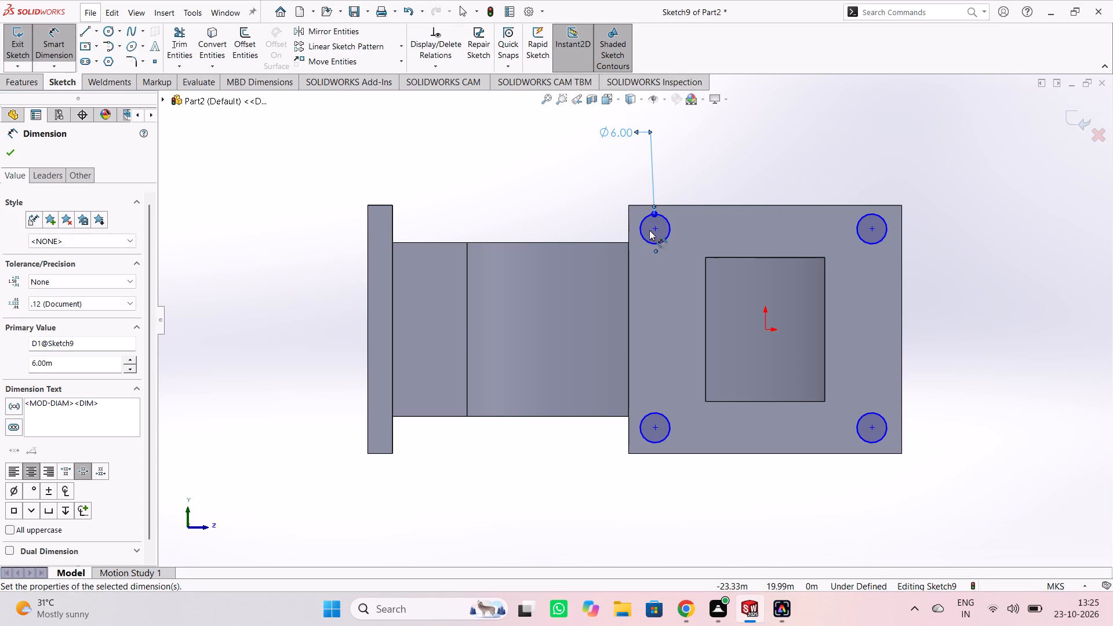
Dimension the upper-left circle's center 6.5 m from the flange's top edge.
click(653, 228)
click(674, 205)
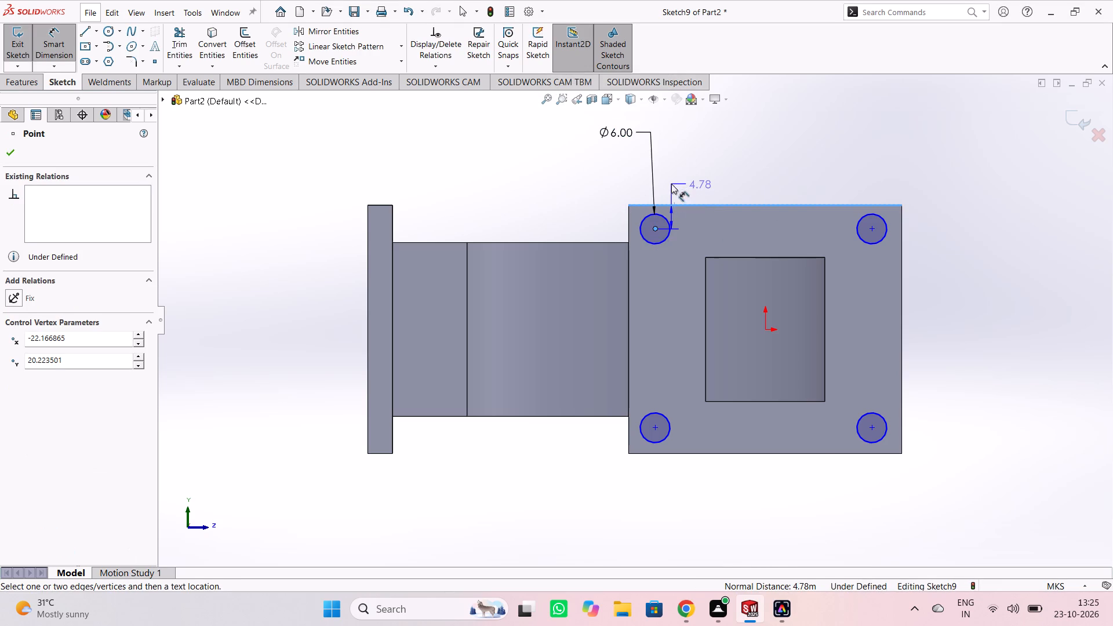
click(671, 169)
text(6.5)
key(Return)
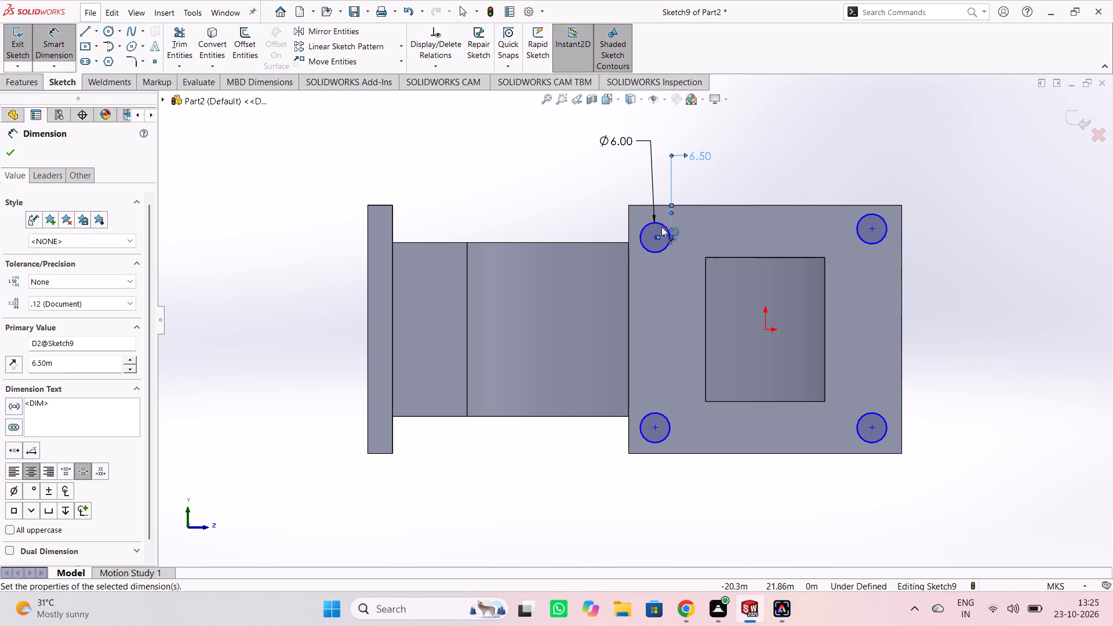
click(736, 182)
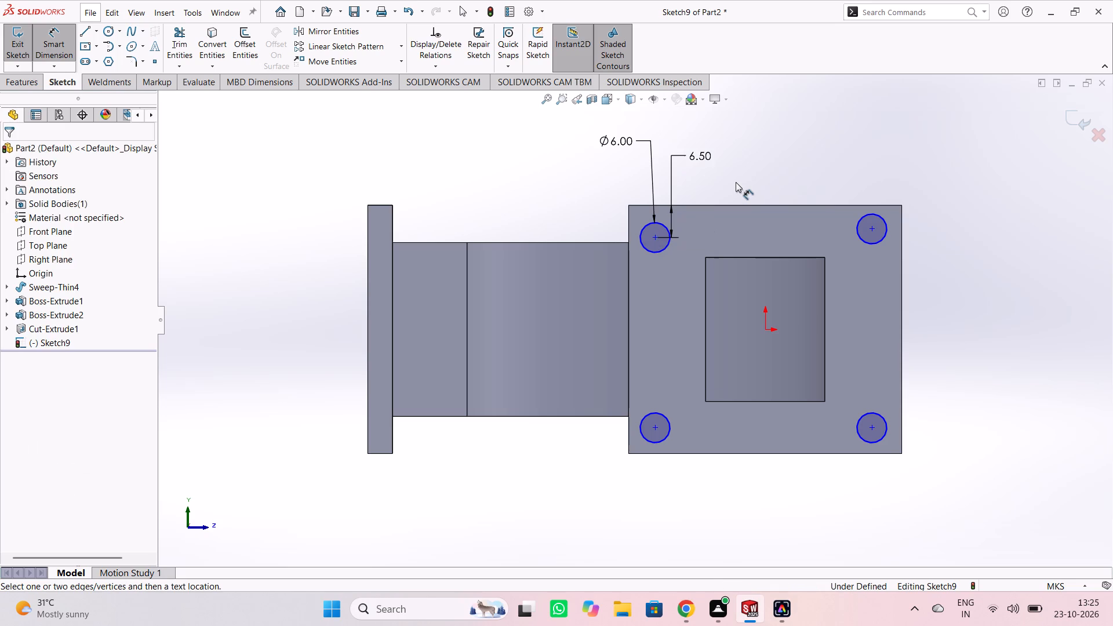
Dimension the upper-left circle's center 6.5 m from the flange's left edge.
click(654, 239)
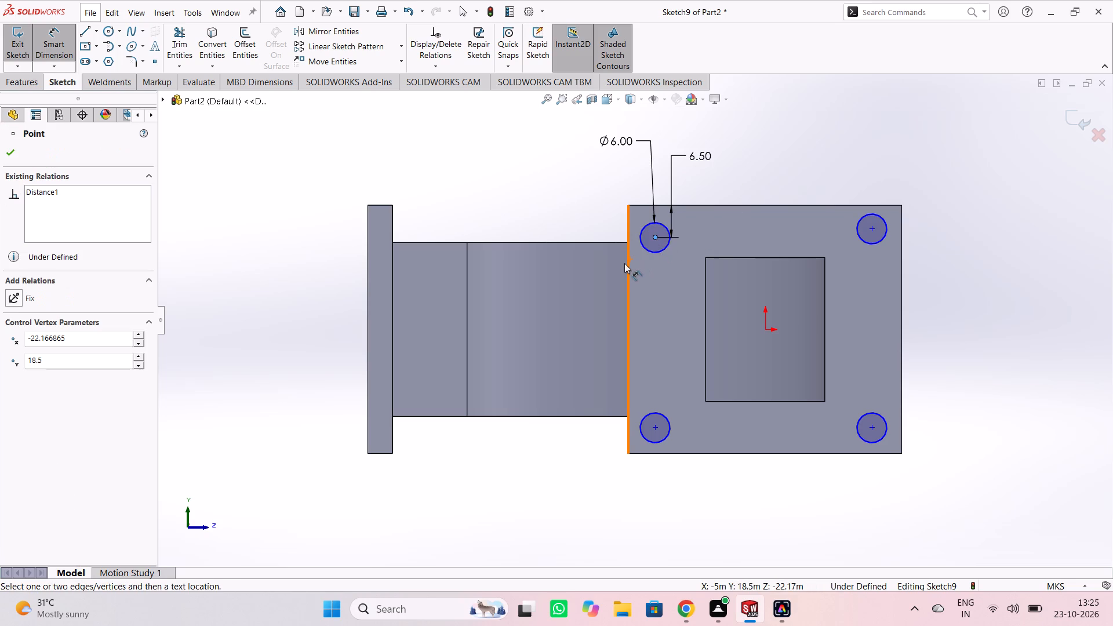
click(630, 235)
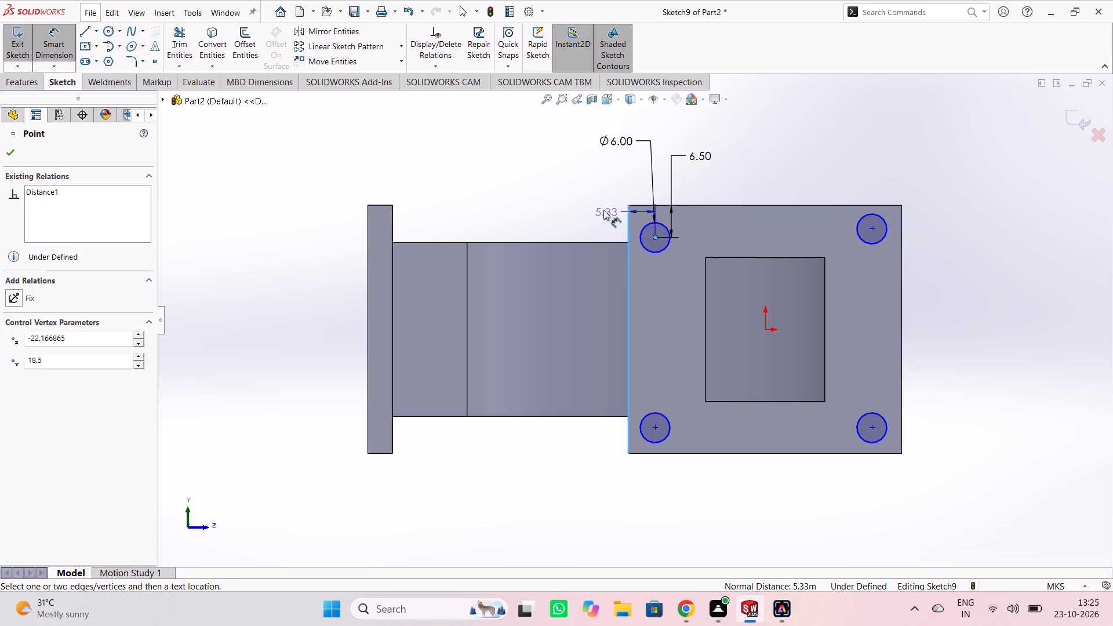
click(594, 205)
text(6.5)
key(Return)
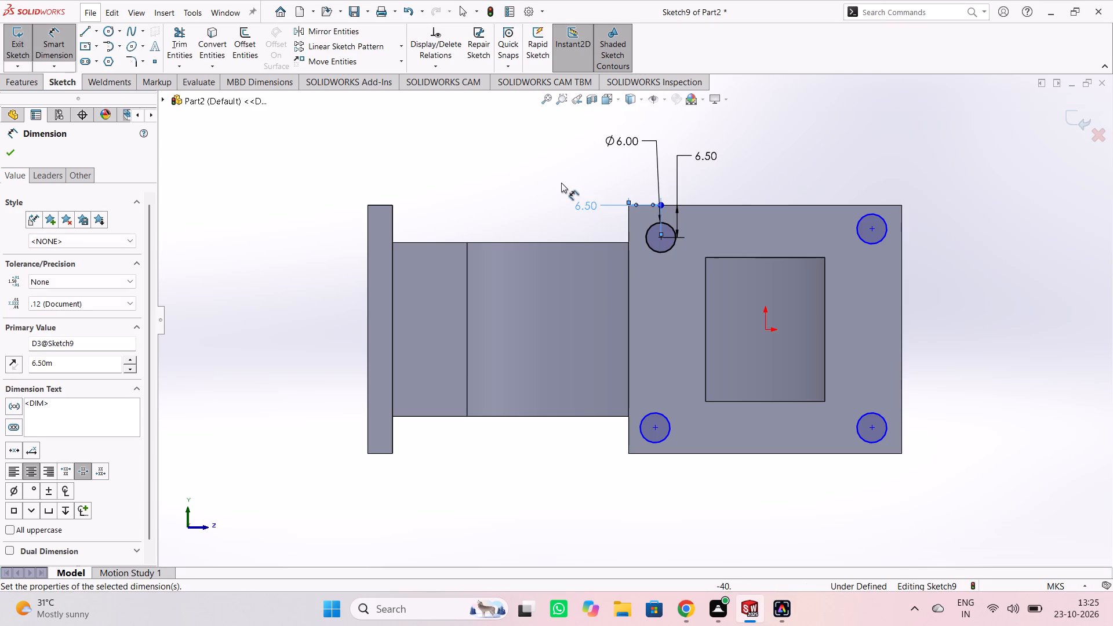
click(561, 183)
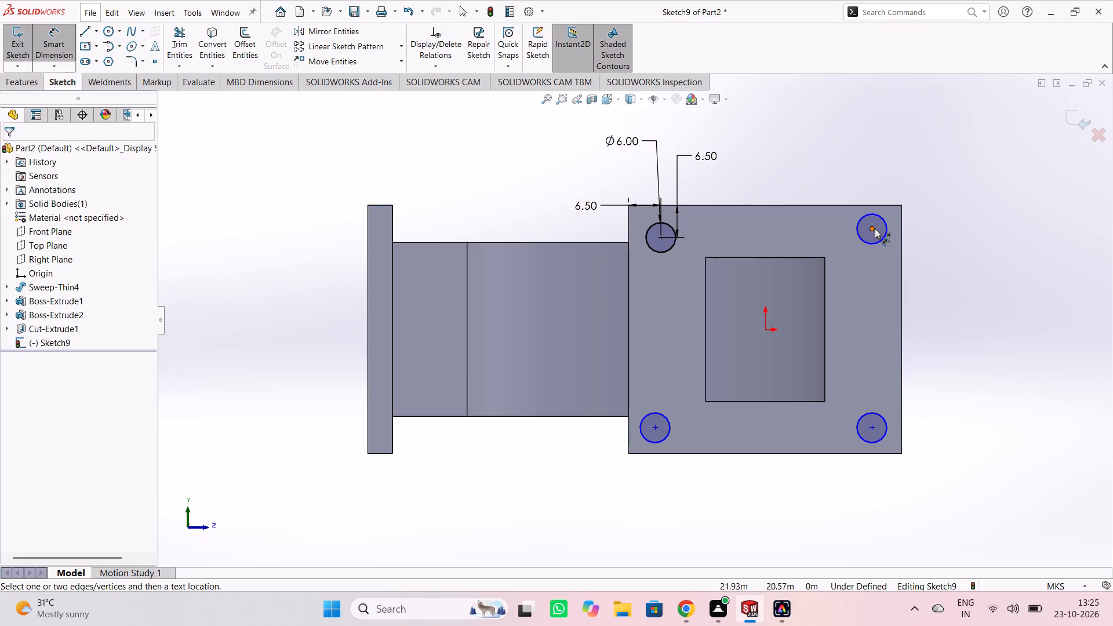
Add a 6 m diameter dimension to the upper-right circle.
click(879, 217)
click(929, 108)
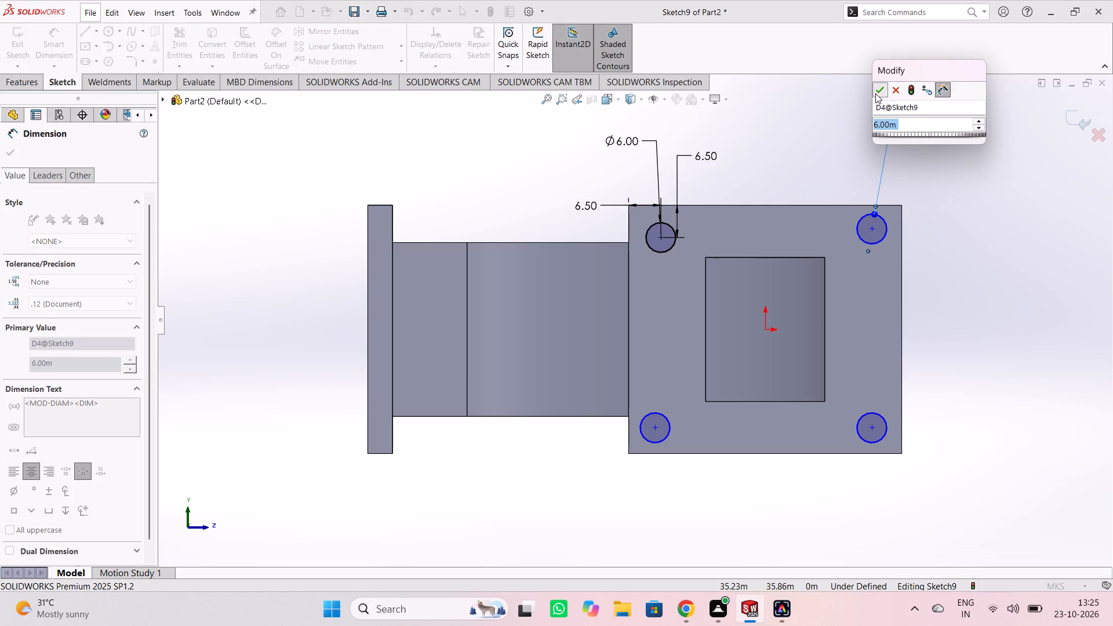
click(875, 93)
click(919, 156)
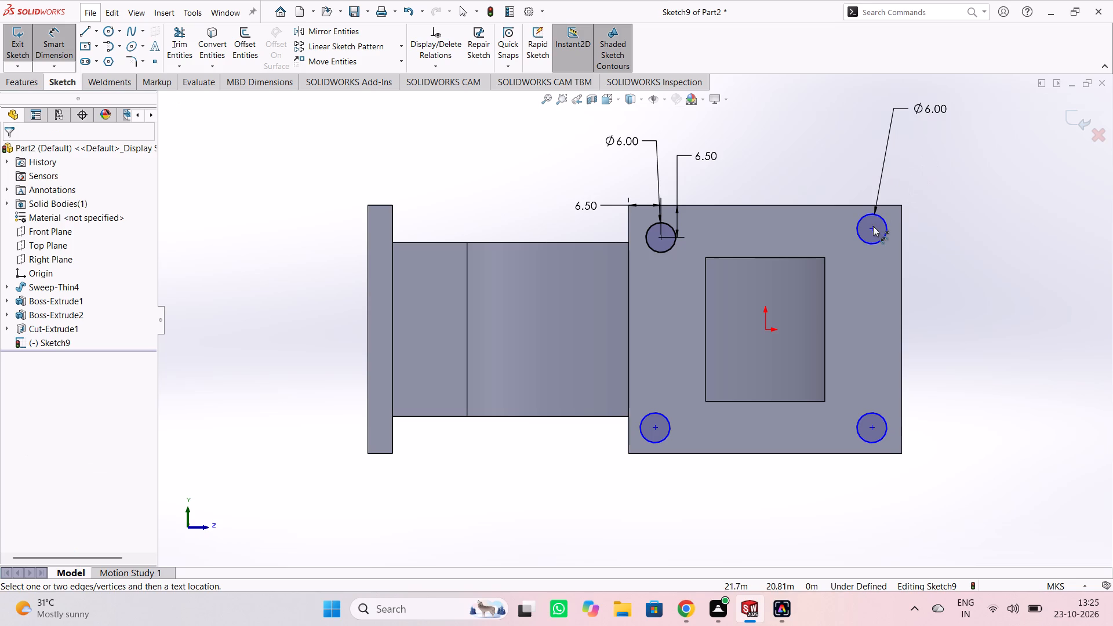
Dimension the upper-right circle's center 6.5 m from the flange's top edge.
click(873, 226)
click(864, 206)
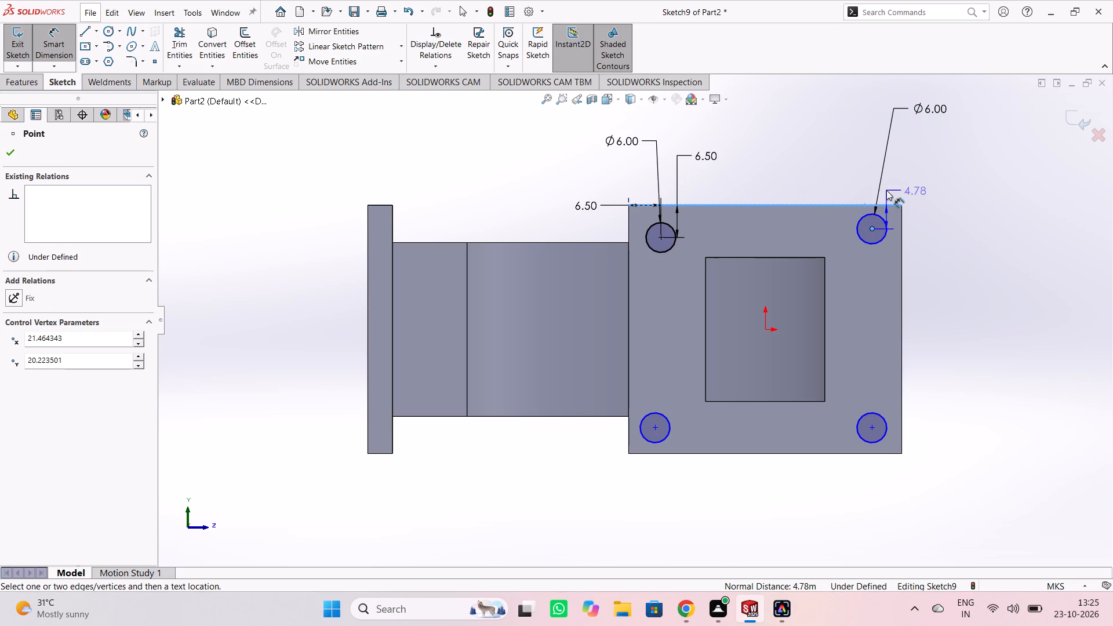
click(849, 175)
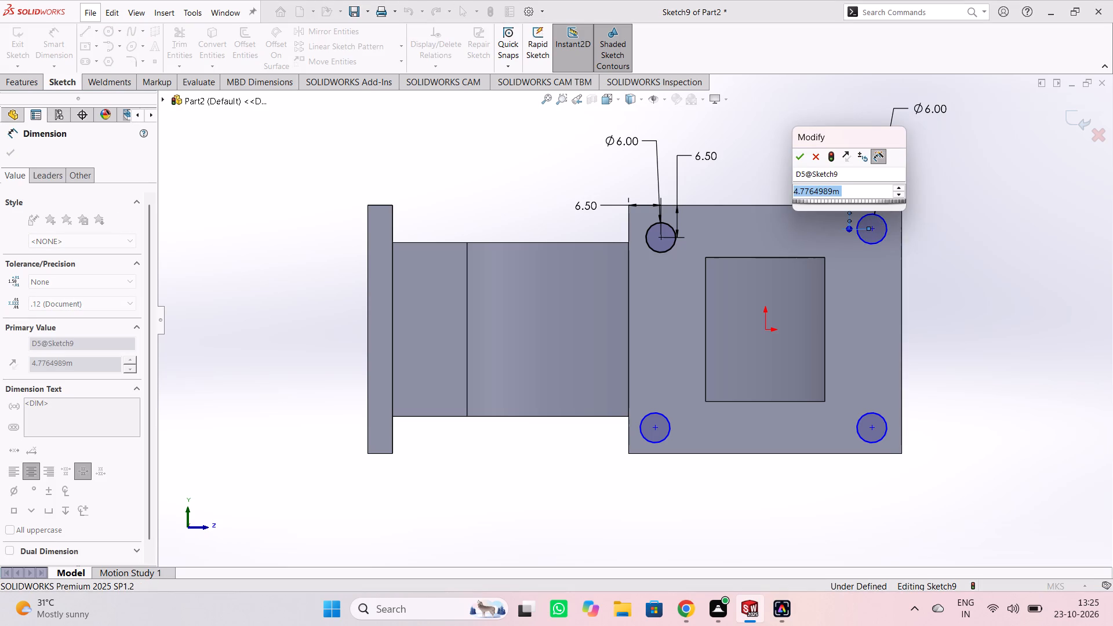
text(6.5)
key(Return)
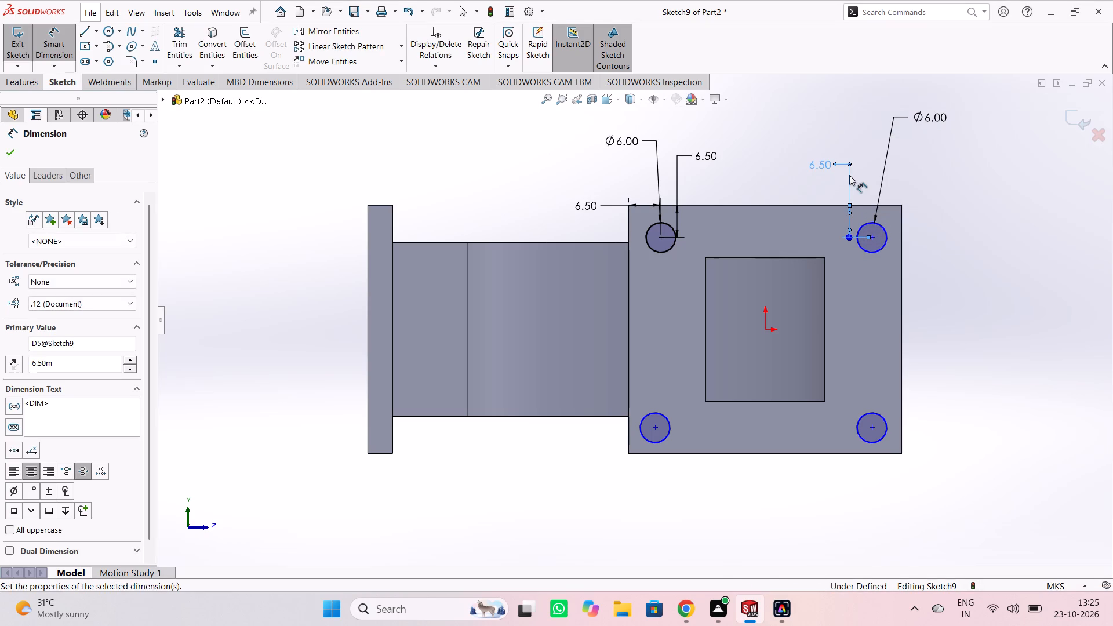
click(803, 178)
Dimension the upper-right circle's center 6.5 m from the flange's right edge.
click(872, 241)
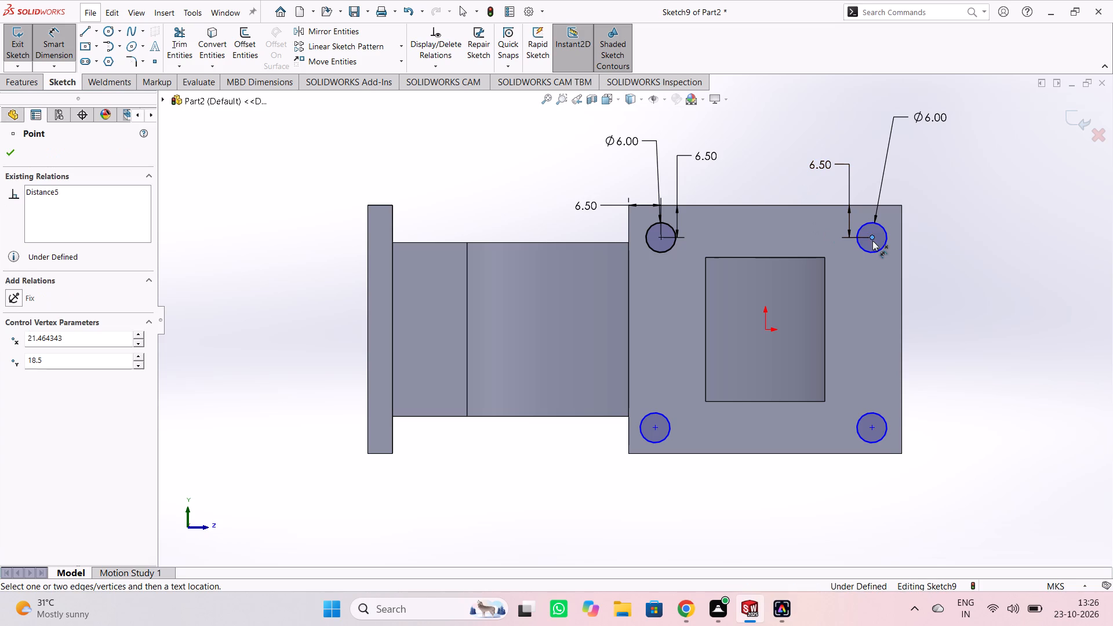
click(903, 228)
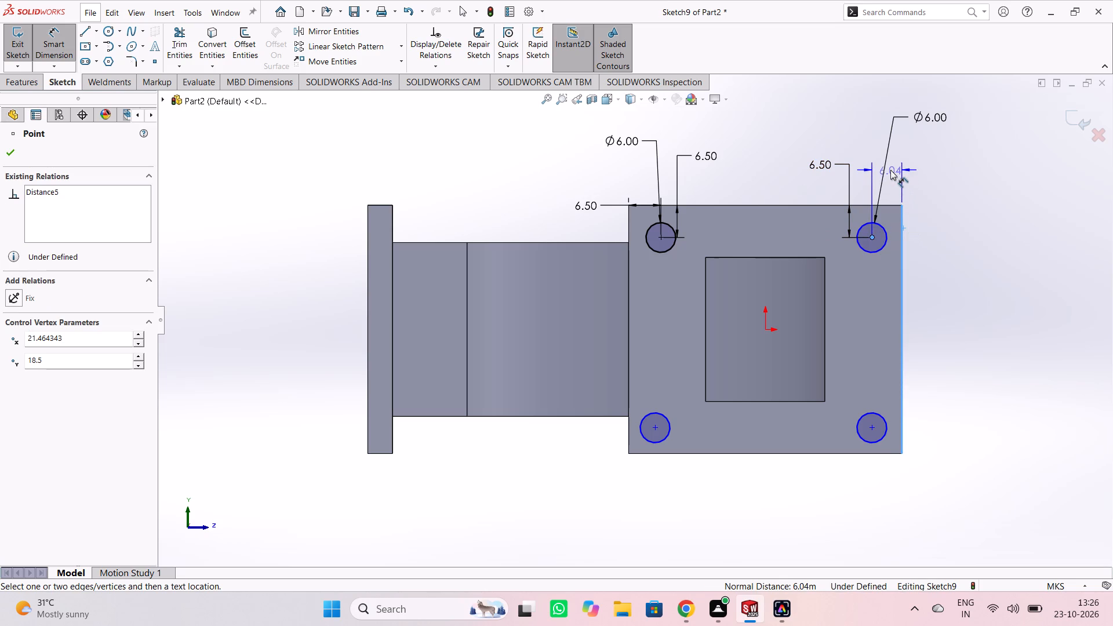
click(925, 165)
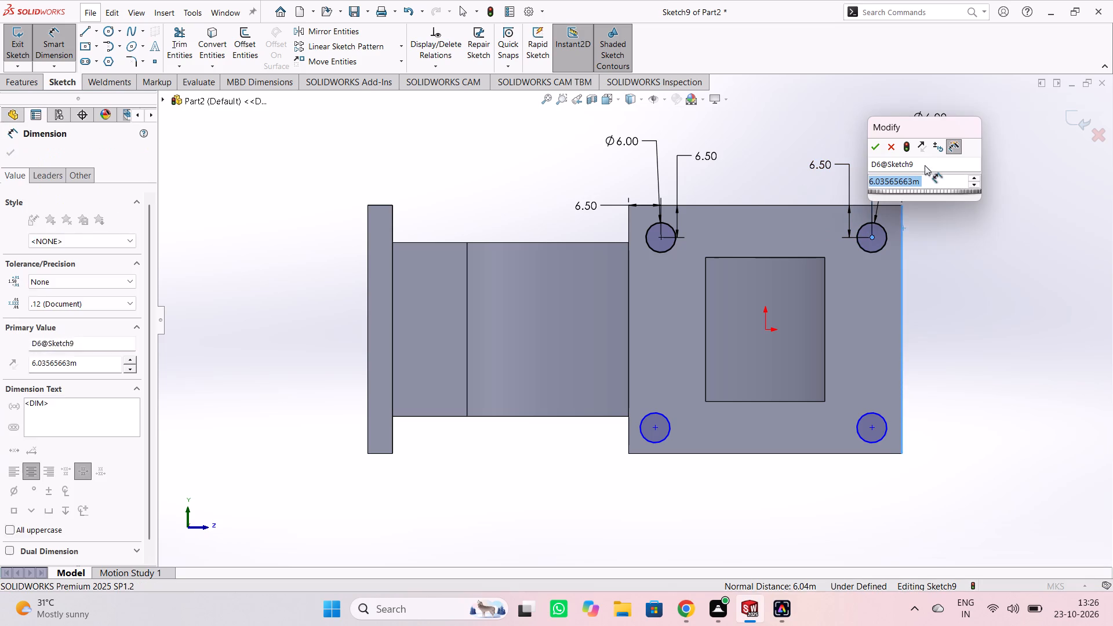
text(6.5)
key(Return)
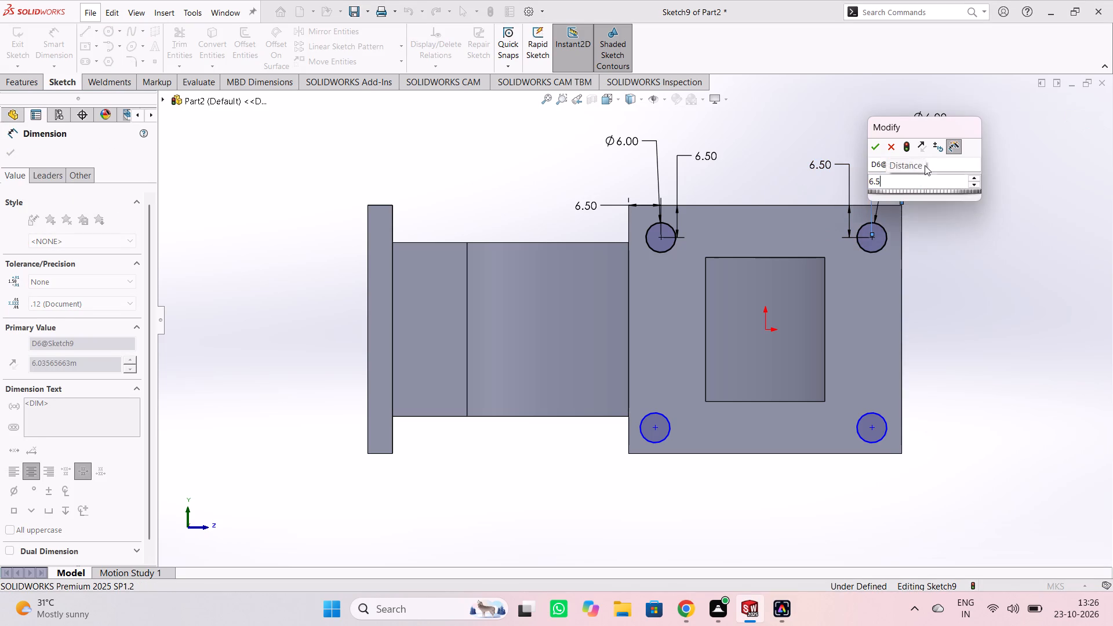
click(943, 202)
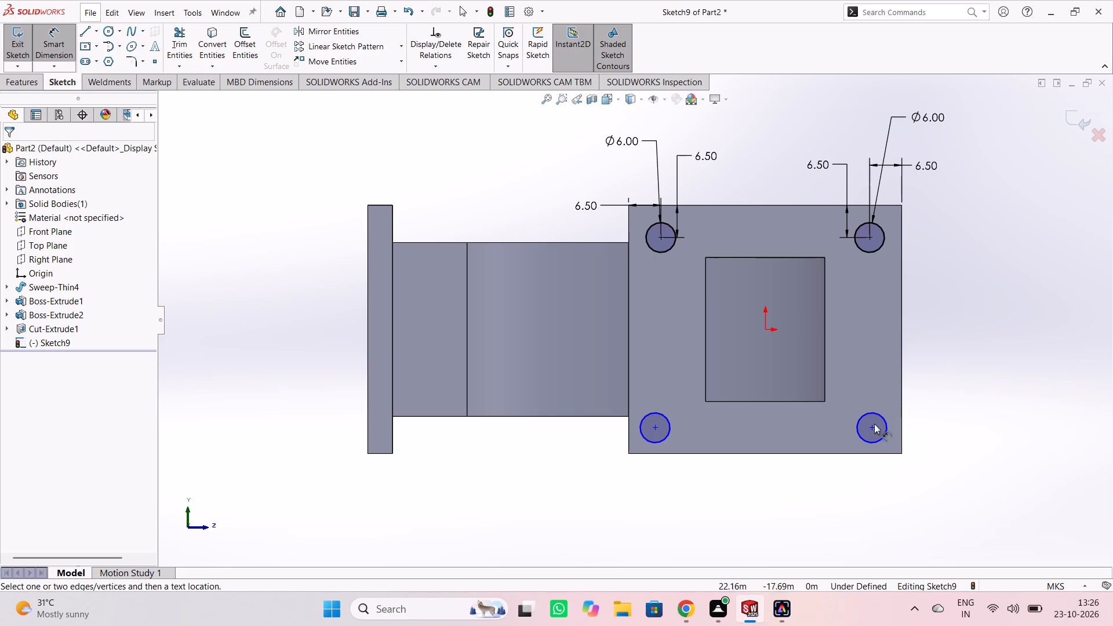
Add a 6 m diameter dimension to the lower-right circle.
click(873, 414)
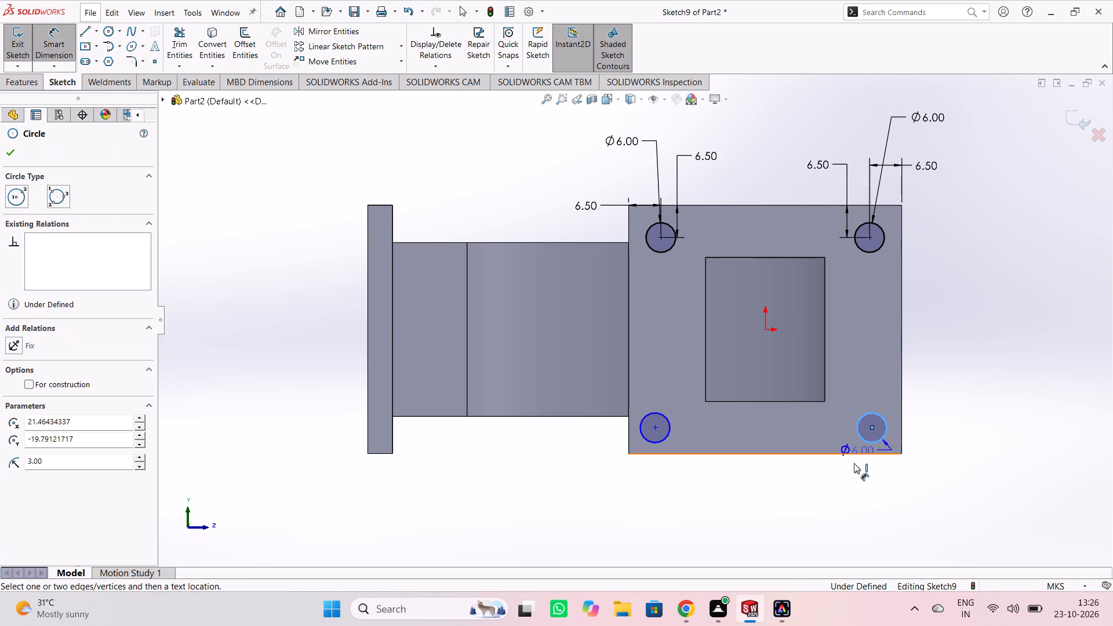
click(824, 530)
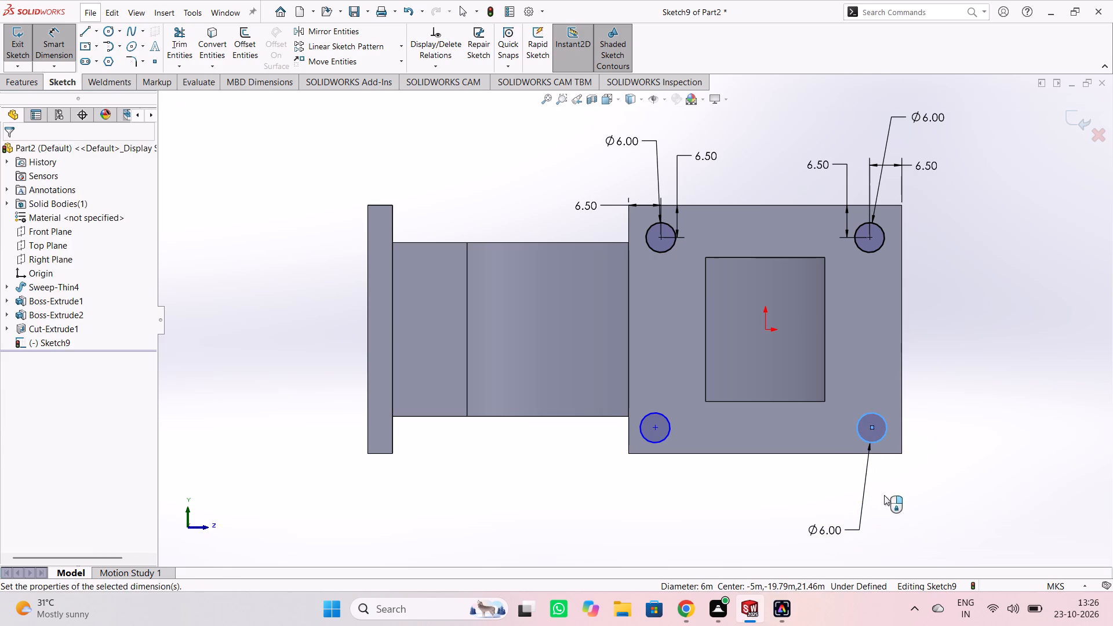
click(776, 510)
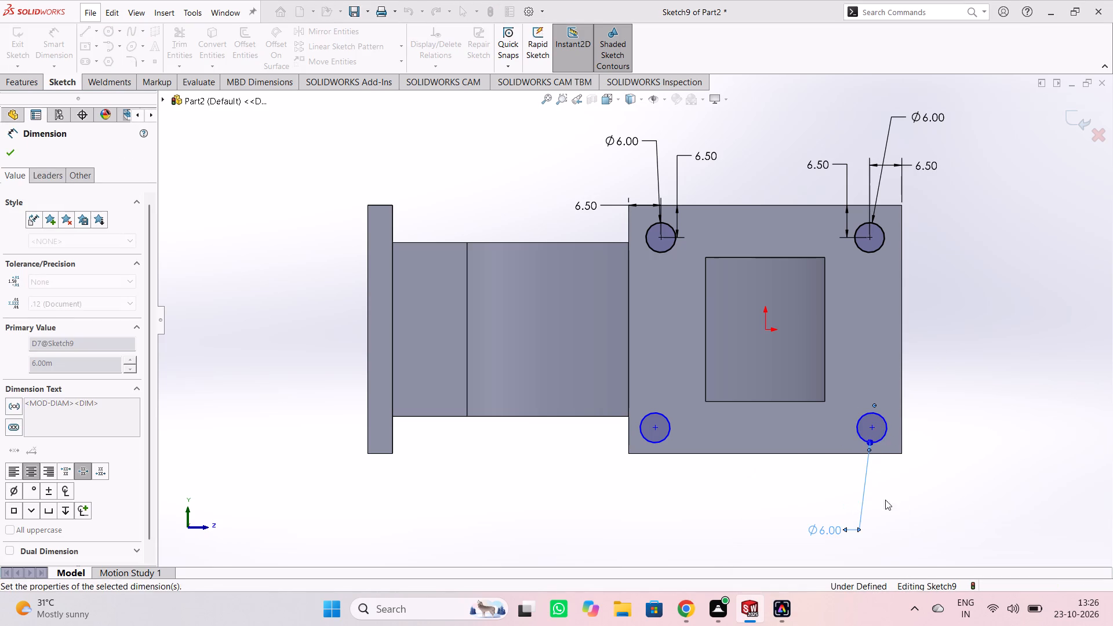
click(899, 498)
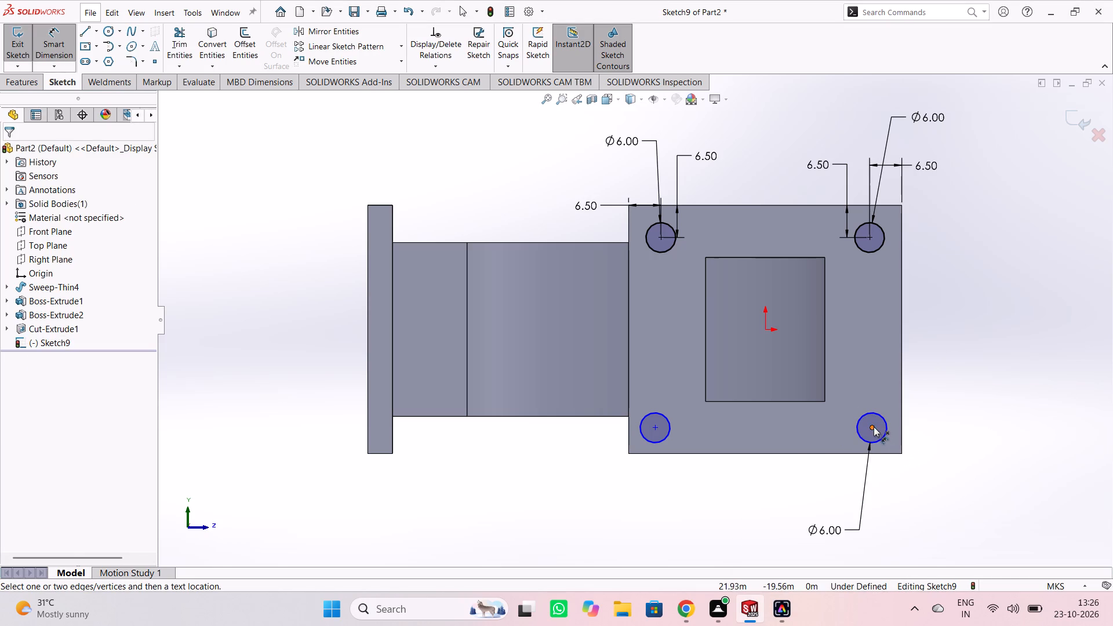
Dimension the lower-right circle's center 6.5 m from the flange's bottom edge.
click(873, 426)
click(876, 454)
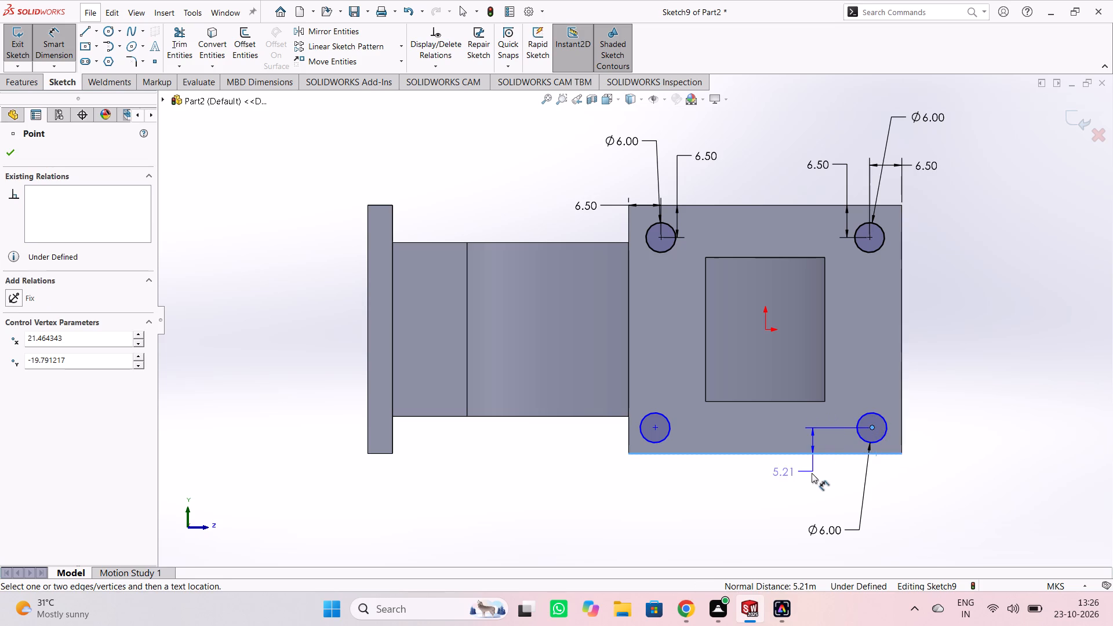
click(815, 436)
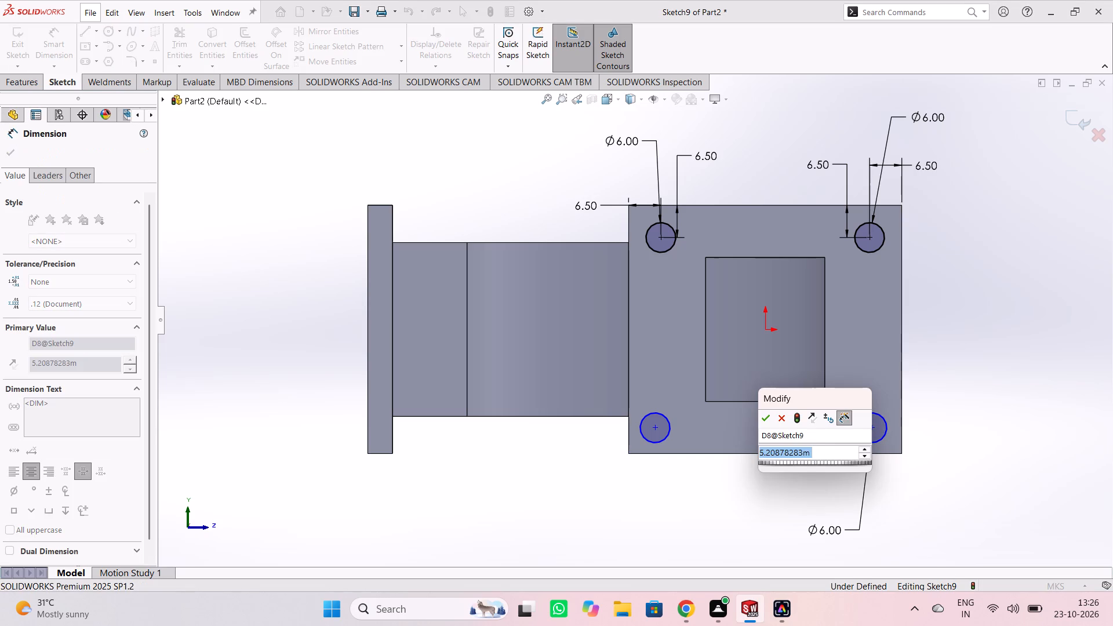
text(6.5)
key(Return)
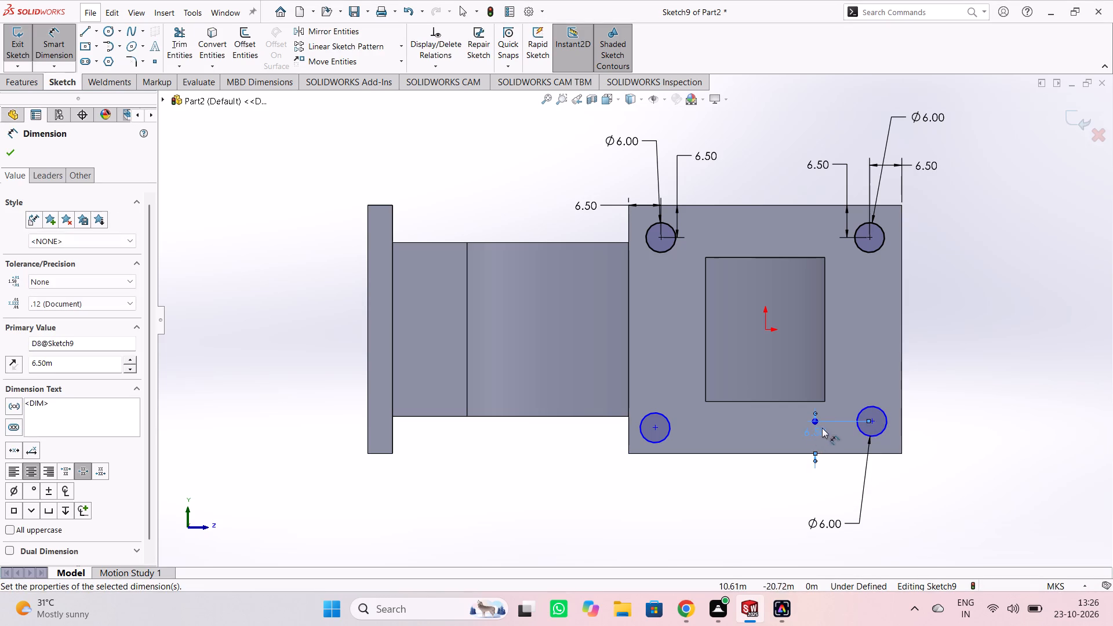
click(849, 390)
Dimension the lower-right circle's center 6.5 m from the flange's right edge.
click(872, 419)
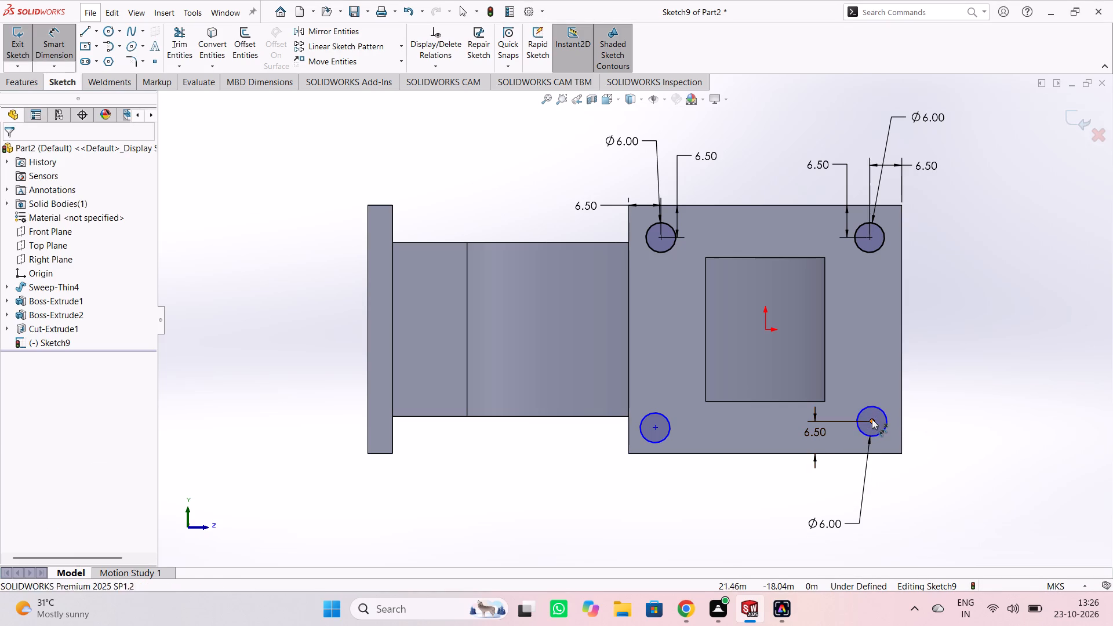
click(901, 401)
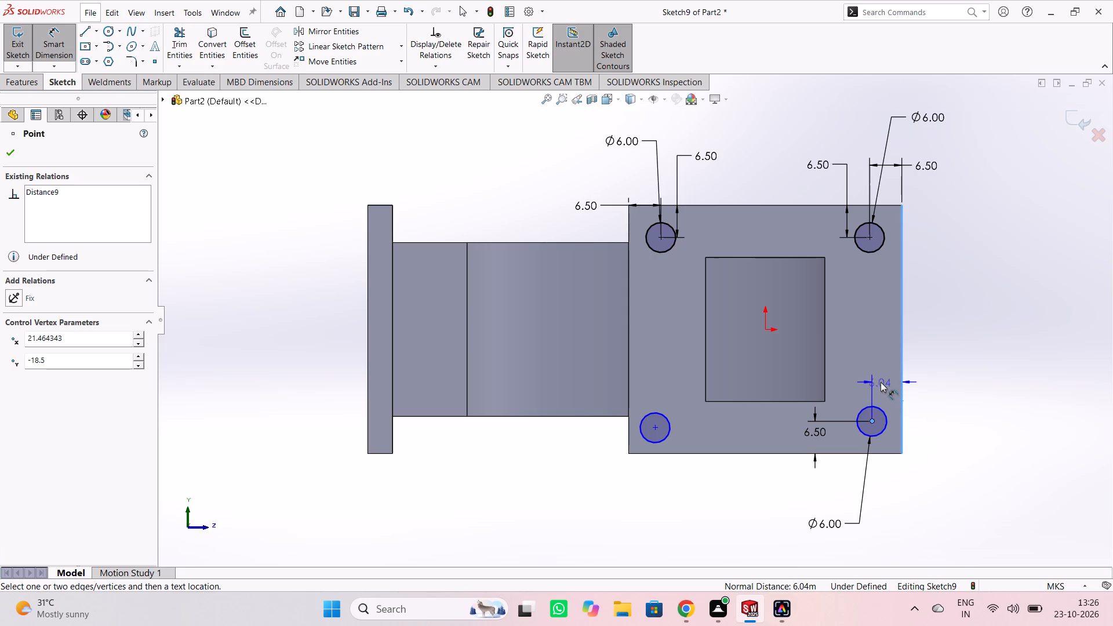
click(890, 381)
text(6.5)
key(Return)
click(956, 423)
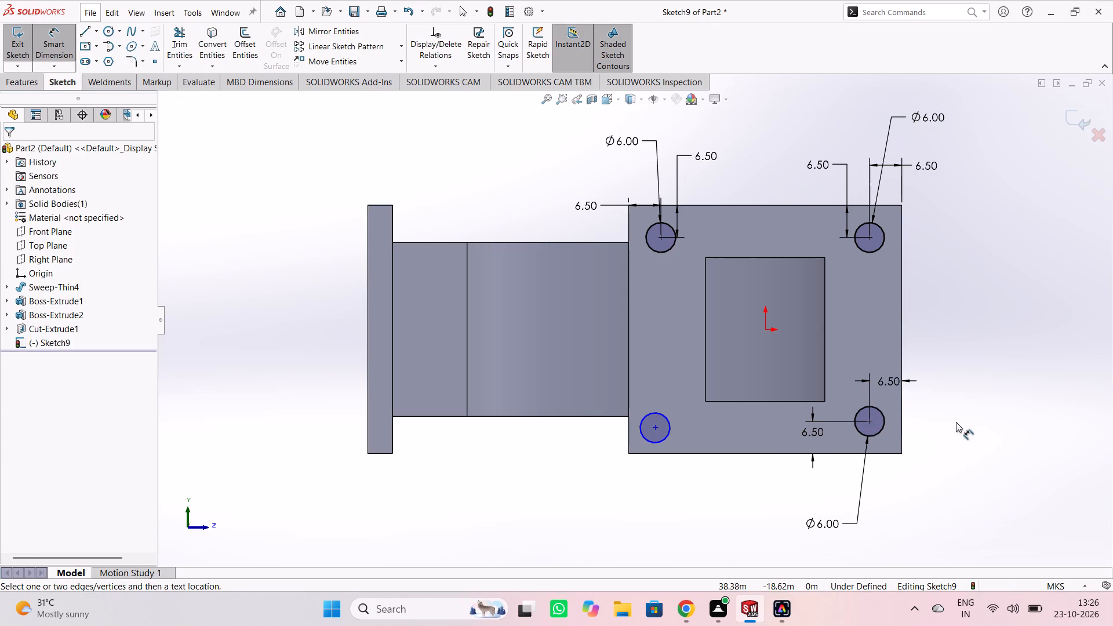
Add a 6 m diameter dimension to the lower-left circle.
click(654, 441)
click(751, 496)
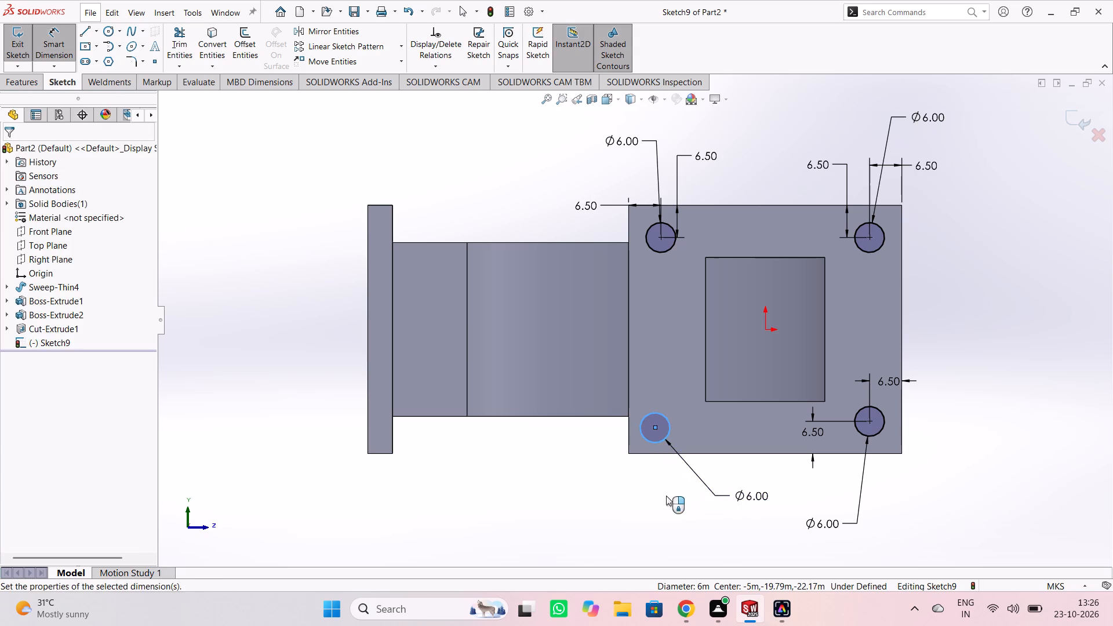
click(704, 481)
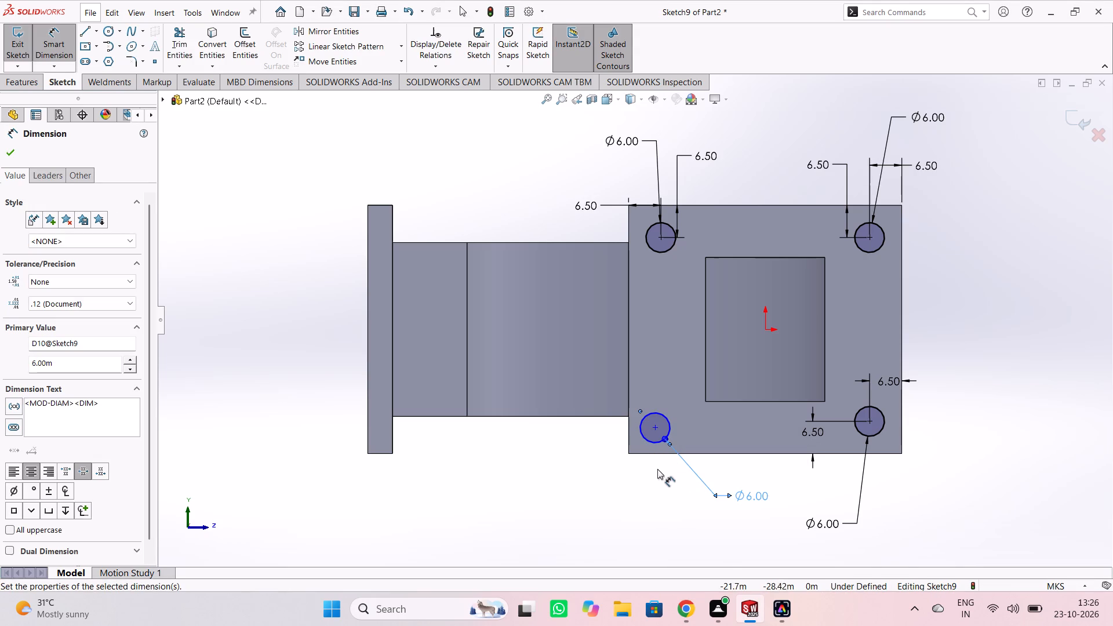
click(635, 490)
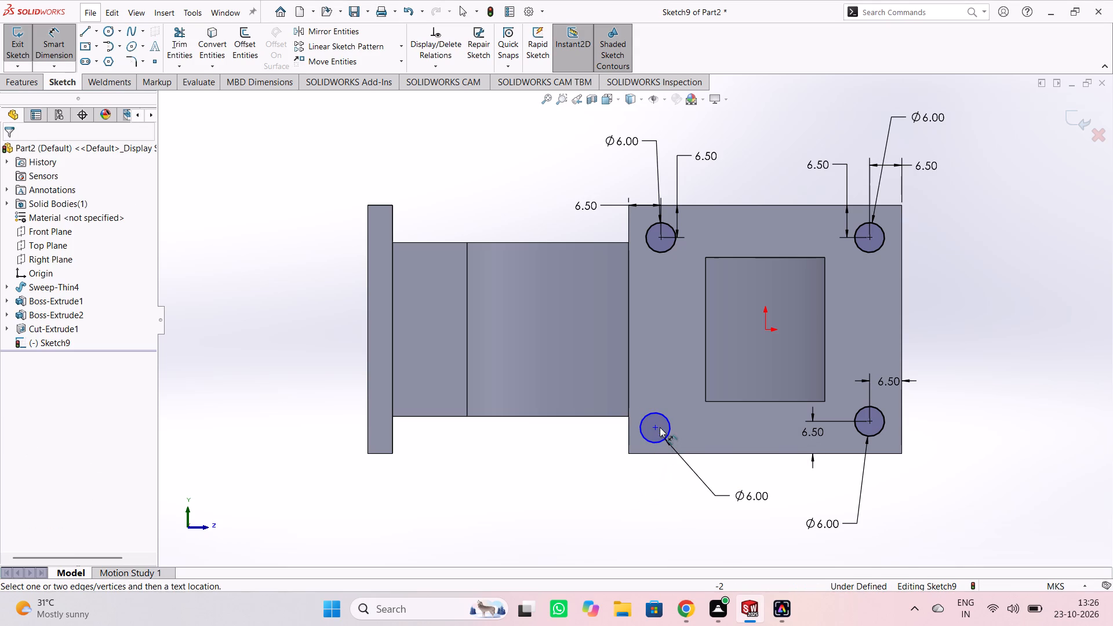
Dimension the lower-left circle's center 6.5 m from the flange's bottom edge.
click(654, 427)
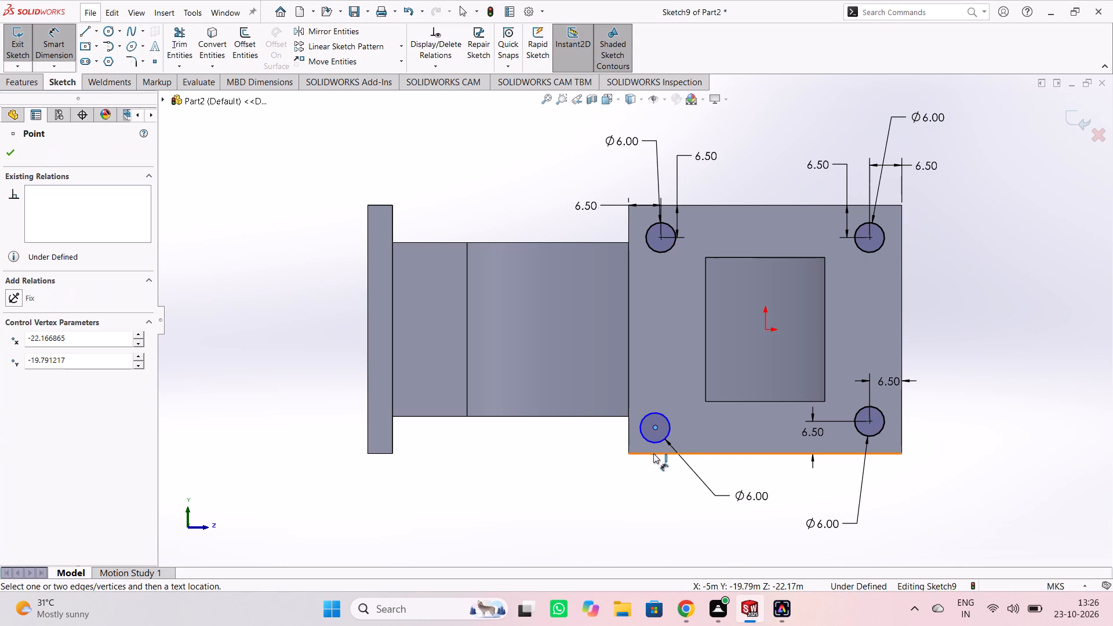
click(653, 453)
click(723, 440)
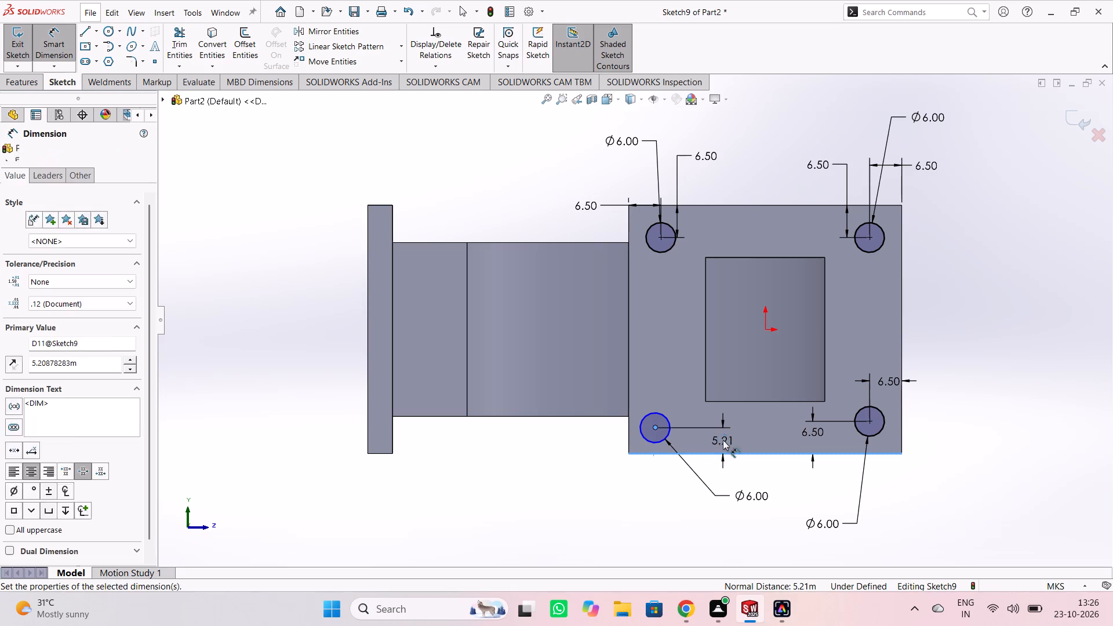
text(6.5)
key(Return)
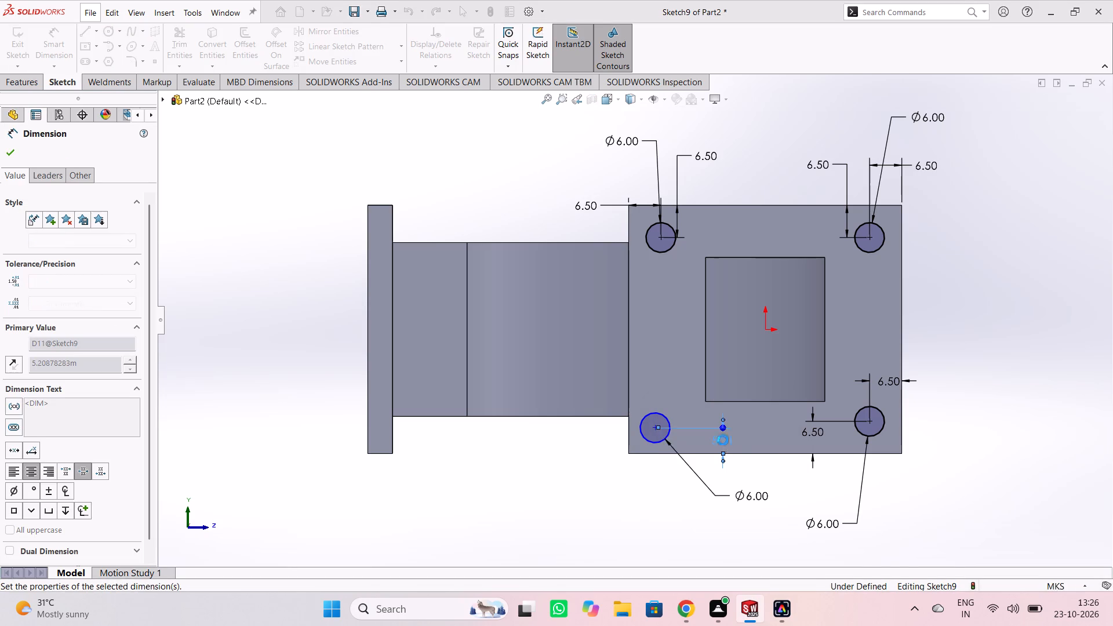
click(608, 483)
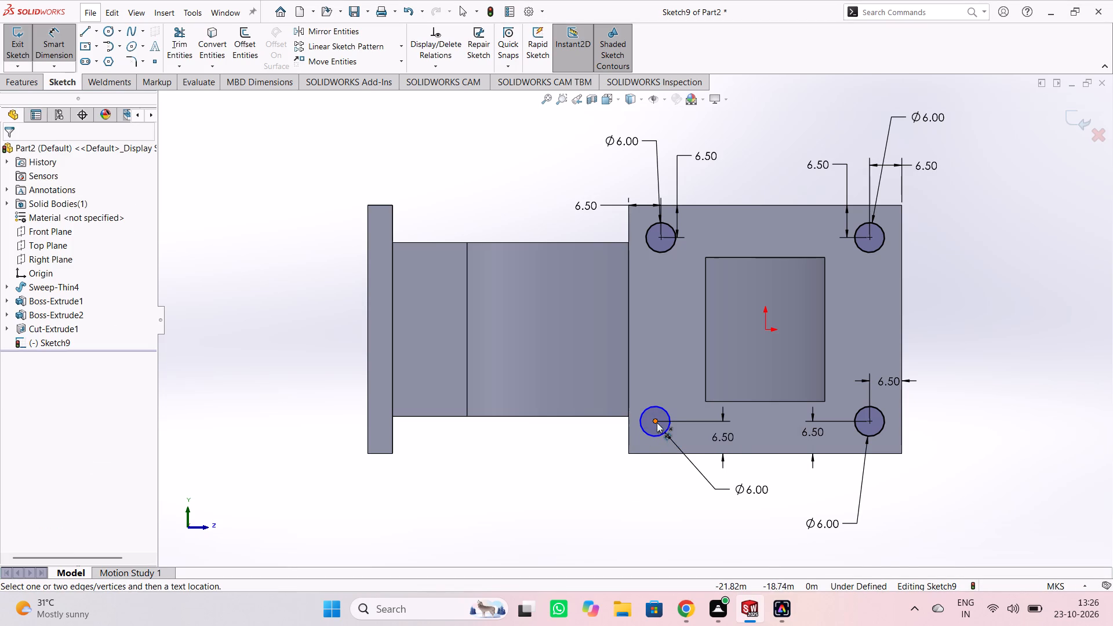
Dimension the lower-left circle's center 6.5 m from the flange's left edge.
click(657, 422)
click(628, 431)
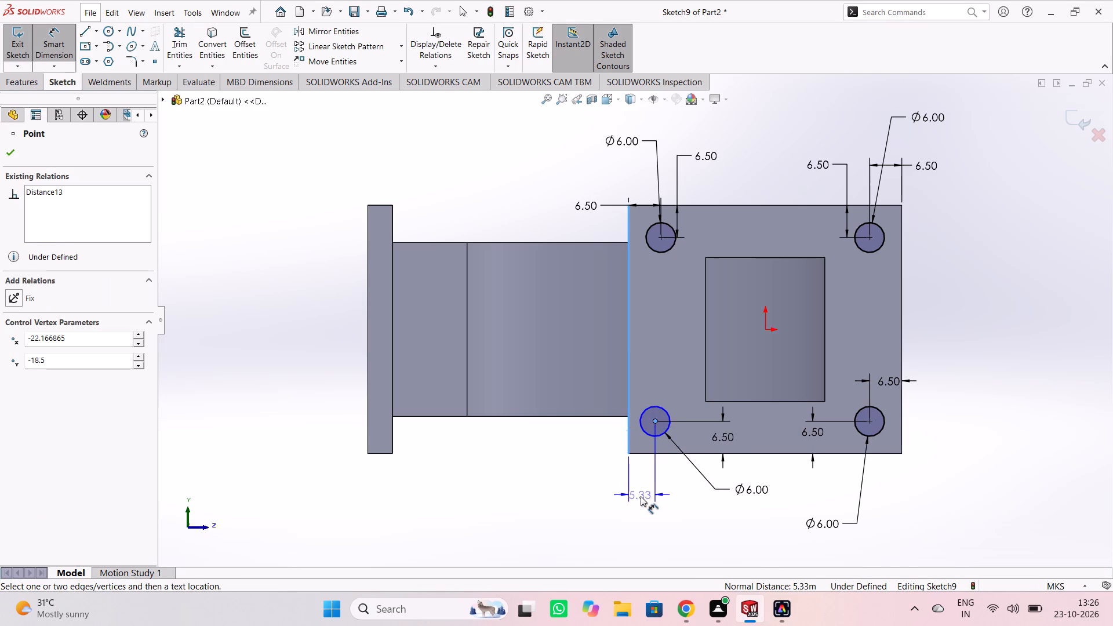
click(643, 500)
text(6.5)
key(Return)
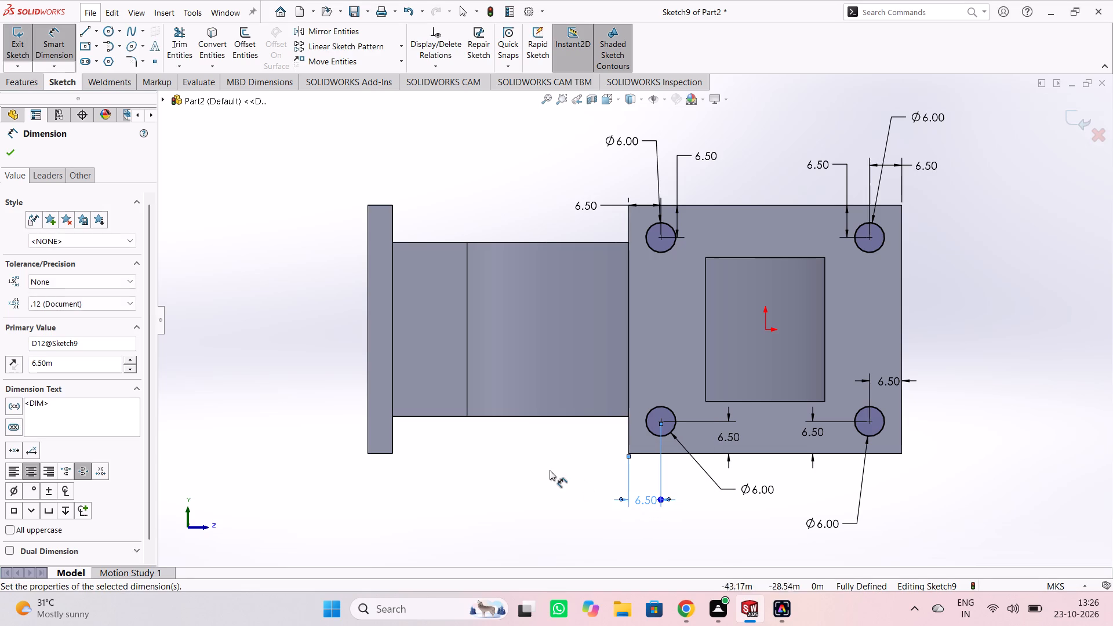
click(548, 468)
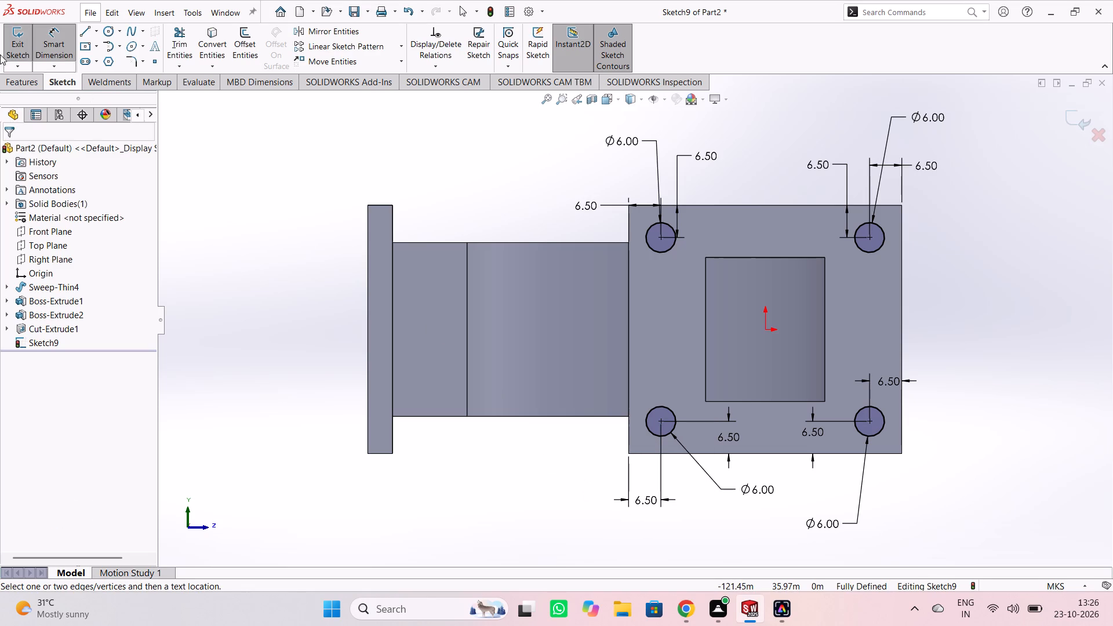
Finish the four-circle sketch and cut-extrude it Up To Next to make the second flange's corner holes.
click(9, 41)
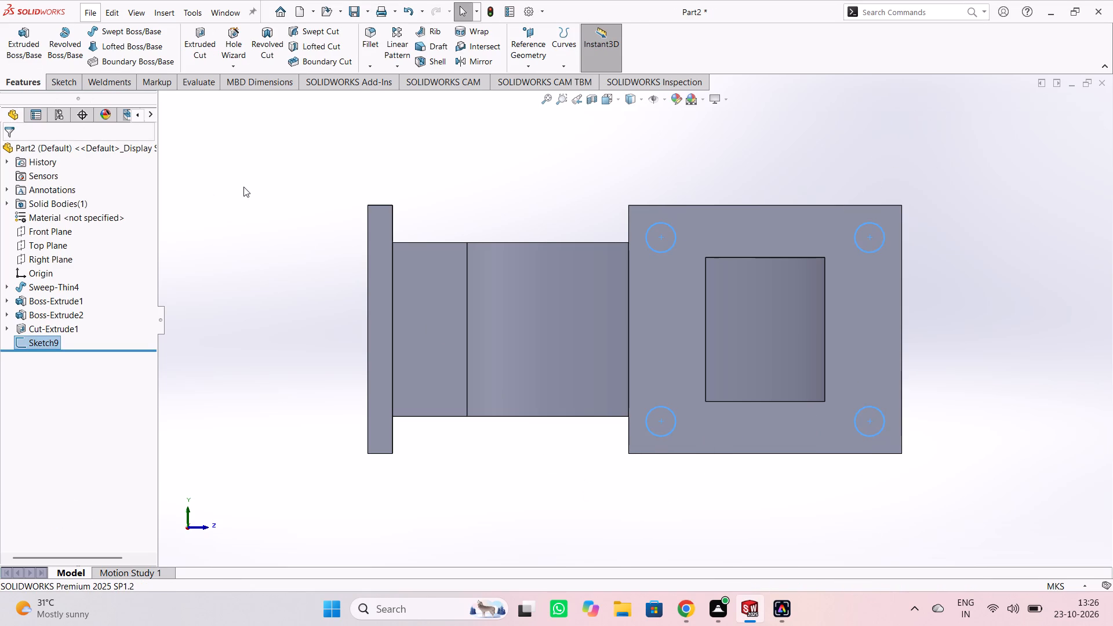
middle_drag(245, 187, 292, 301)
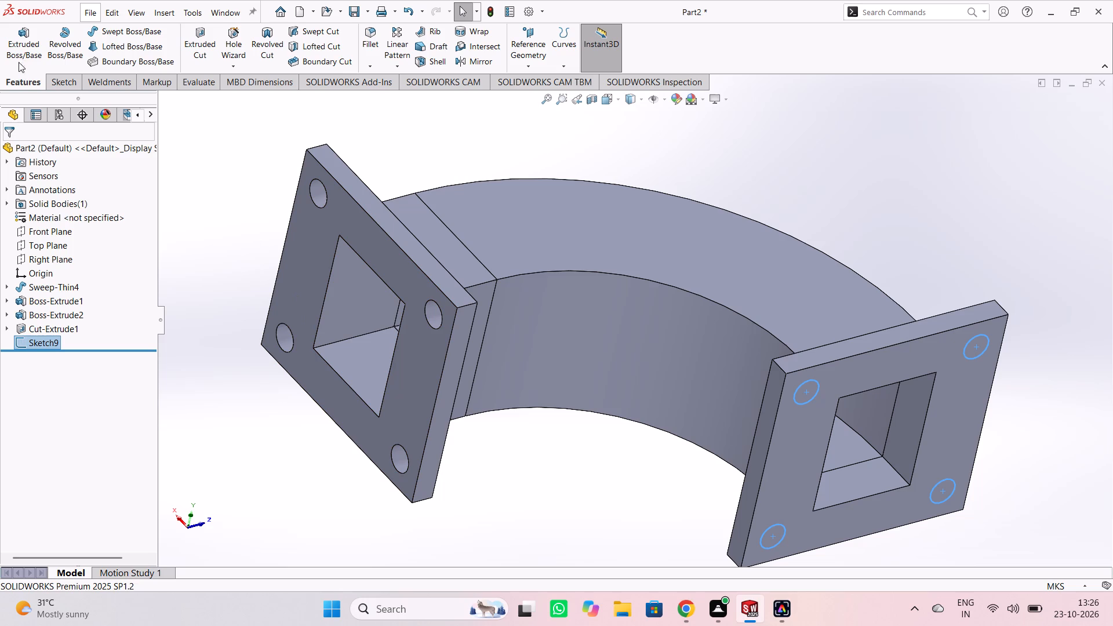
click(192, 47)
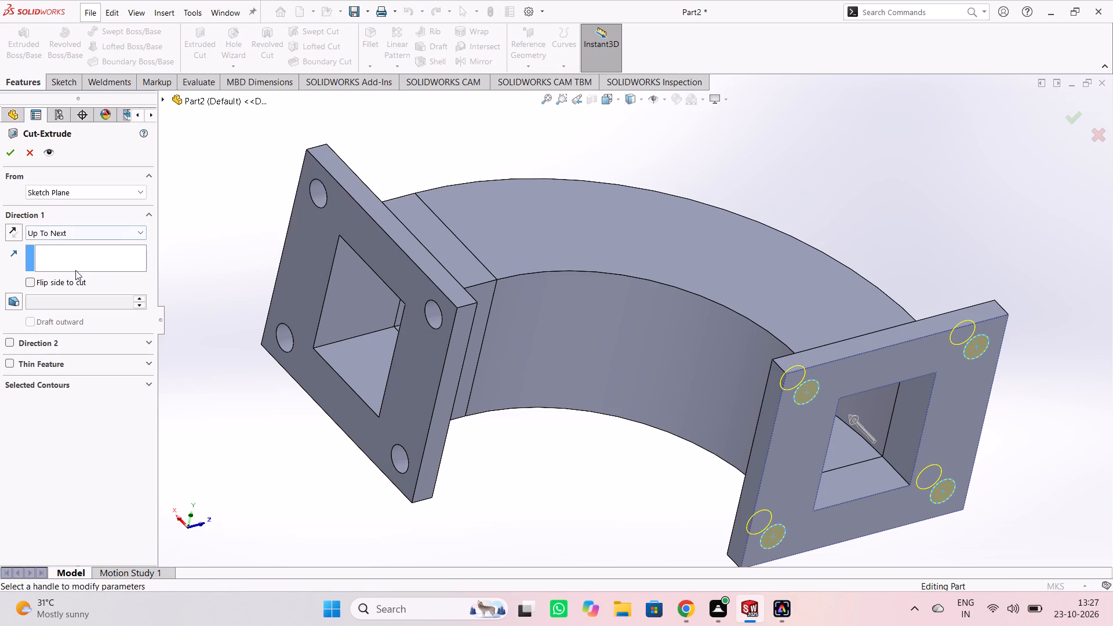
click(3, 152)
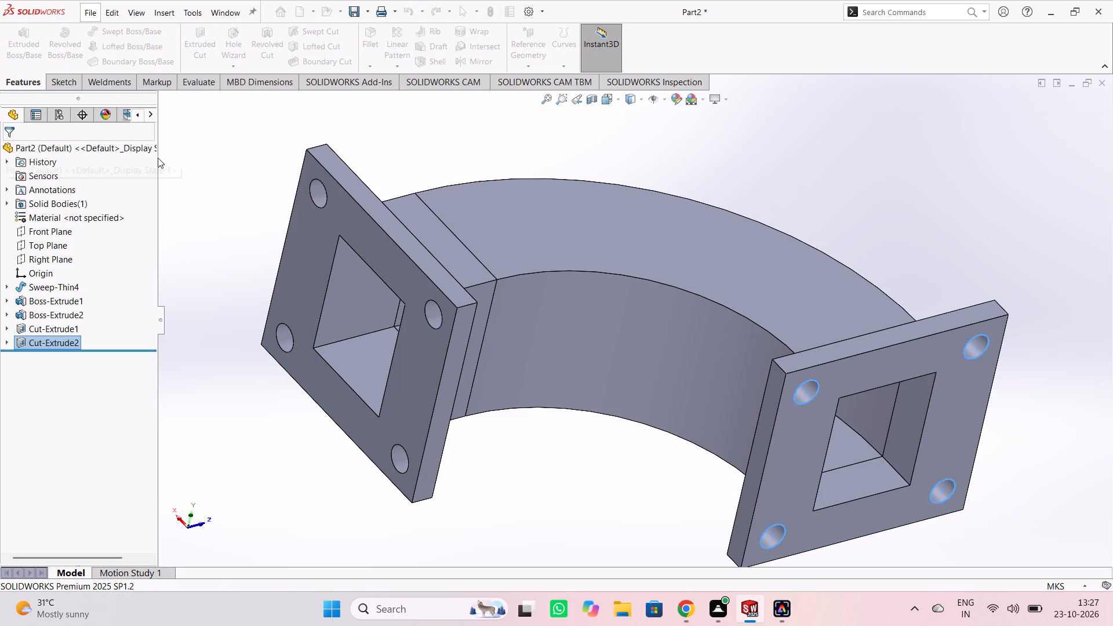
click(178, 160)
Examine the finished duct elbow from all sides, checking both flanges, their corner holes and the rectangular bore.
middle_drag(905, 228, 898, 255)
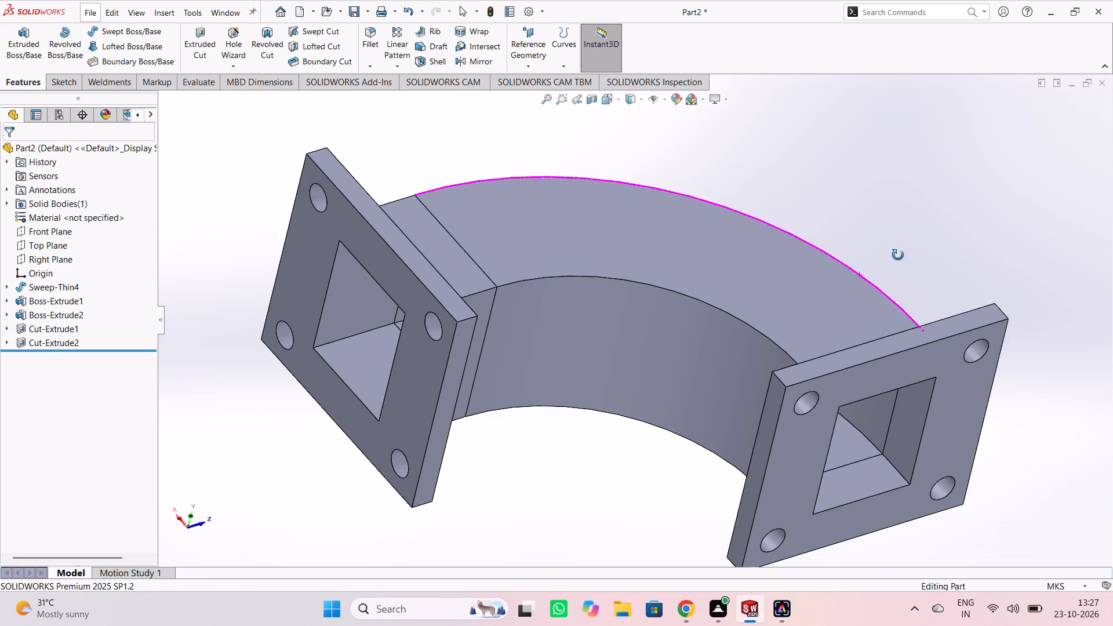
middle_drag(898, 255, 854, 355)
middle_drag(528, 415, 602, 425)
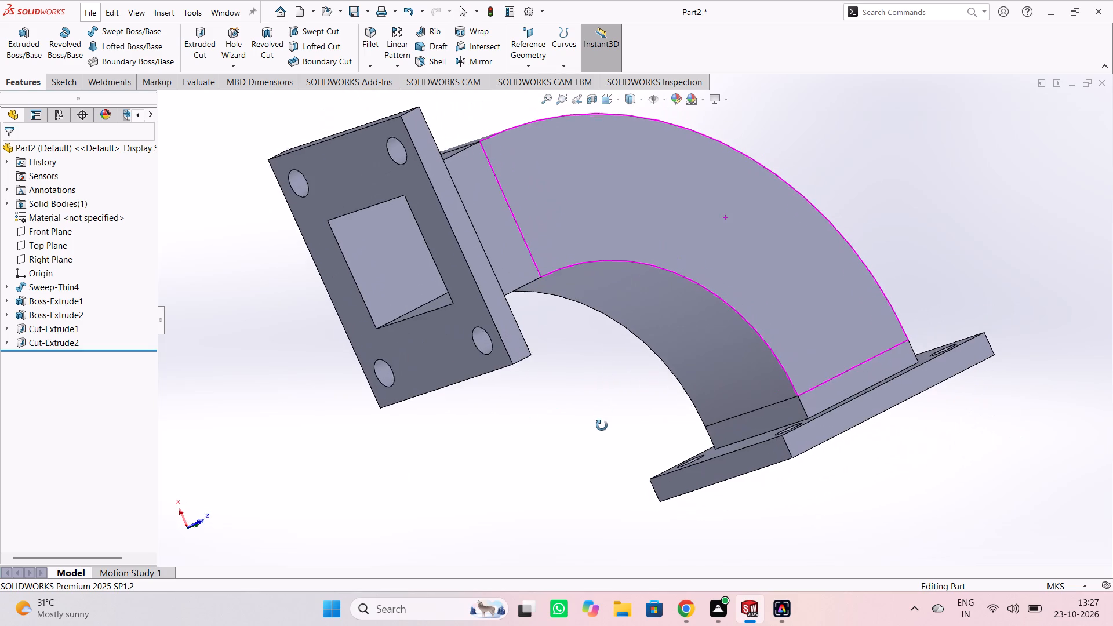
middle_drag(602, 425, 571, 409)
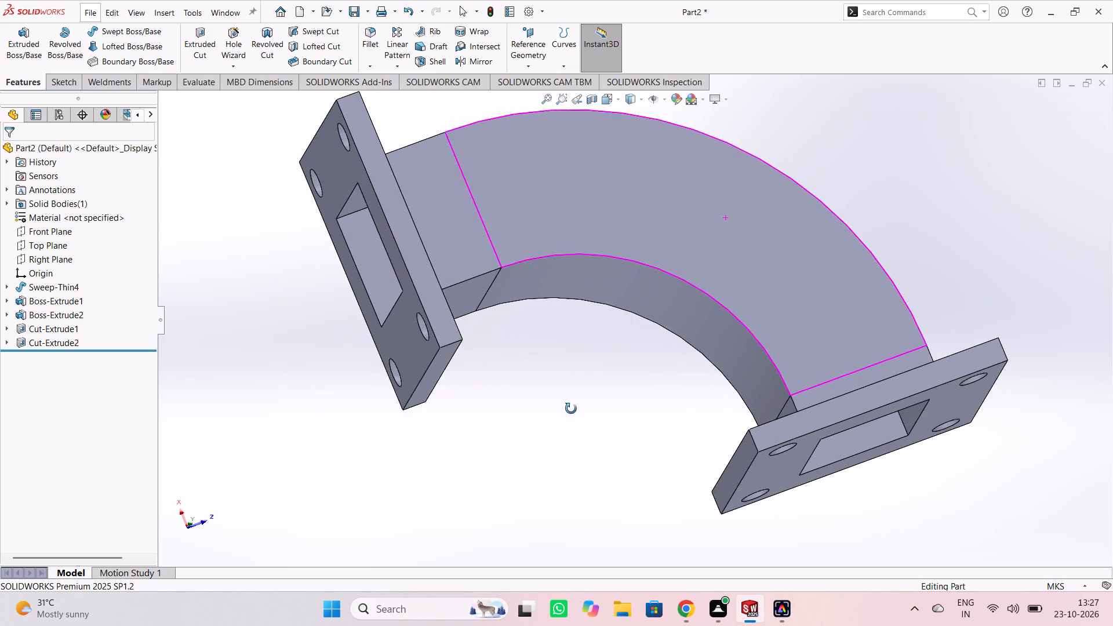
middle_drag(571, 409, 573, 409)
middle_click(573, 409)
middle_click(572, 413)
middle_click(571, 413)
middle_click(571, 413)
middle_click(571, 417)
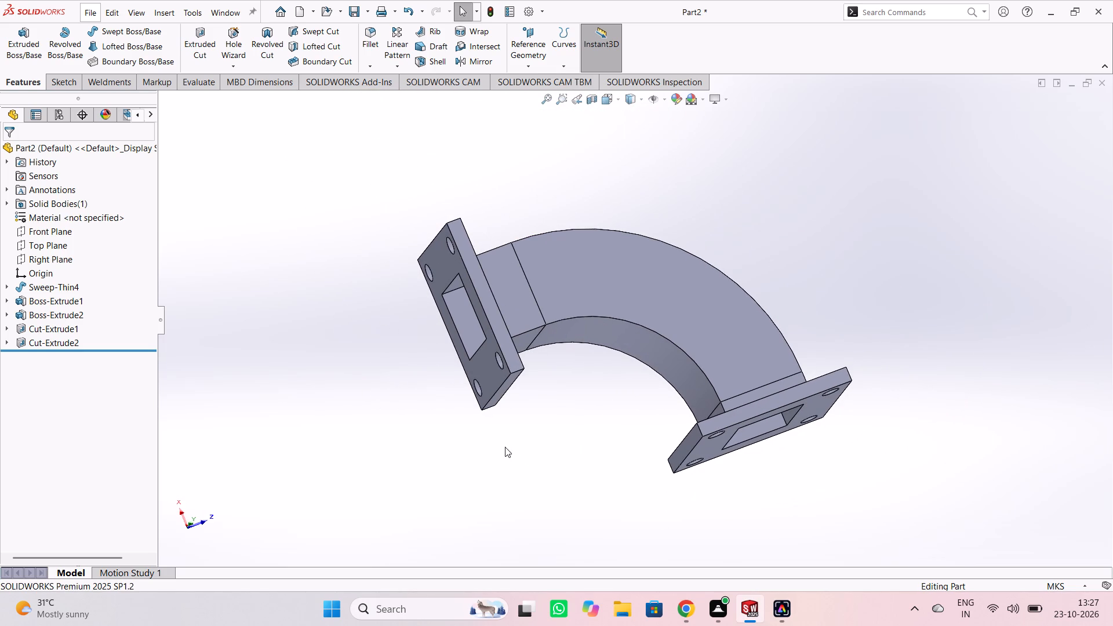
middle_drag(504, 447, 614, 372)
scroll(614, 372, up, 1)
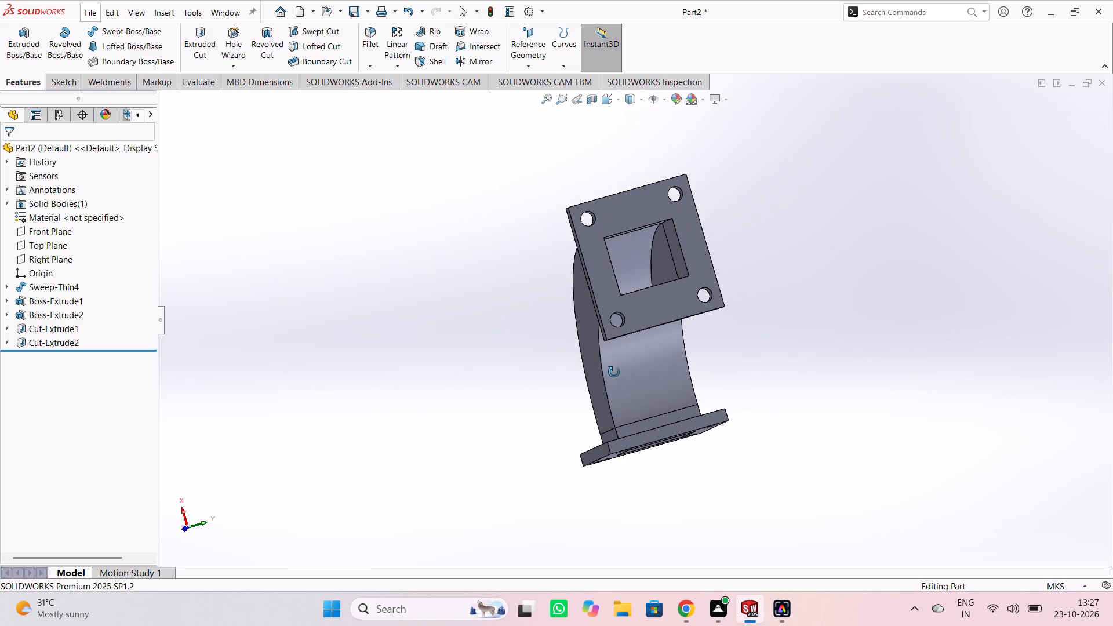
middle_drag(614, 372, 613, 376)
middle_drag(821, 333, 787, 398)
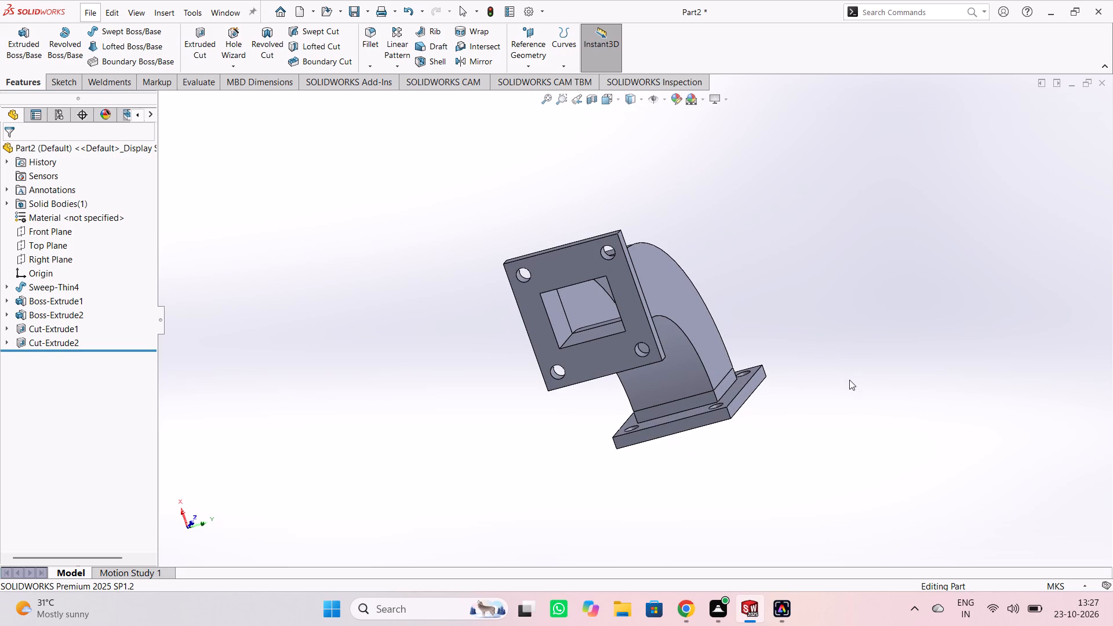
middle_drag(915, 377, 774, 480)
middle_drag(928, 326, 809, 460)
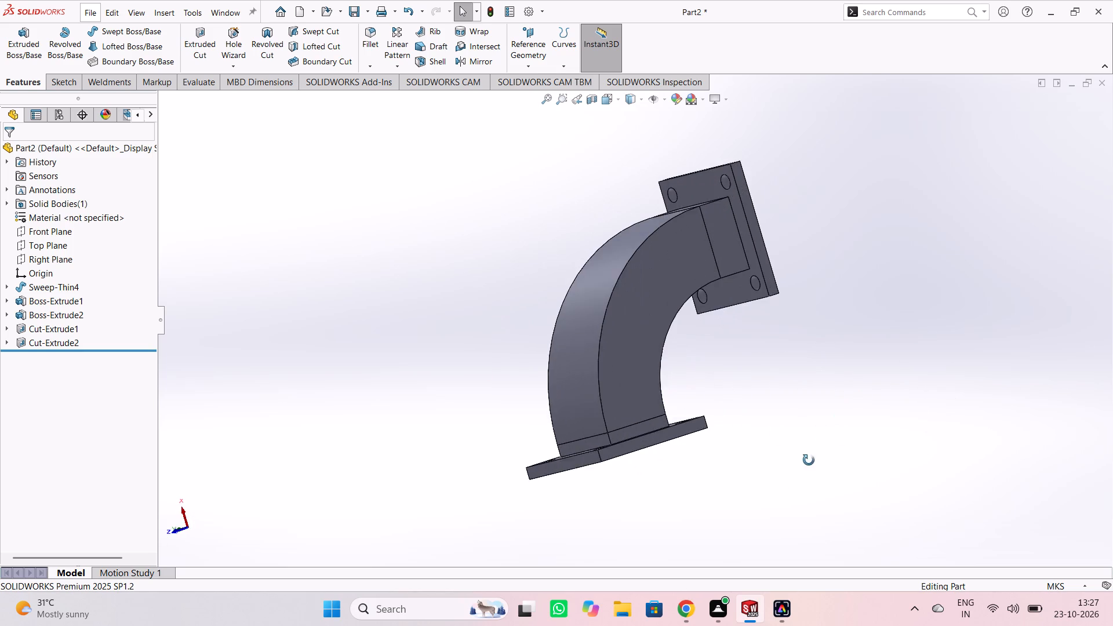
middle_drag(809, 460, 809, 461)
middle_drag(863, 223, 598, 436)
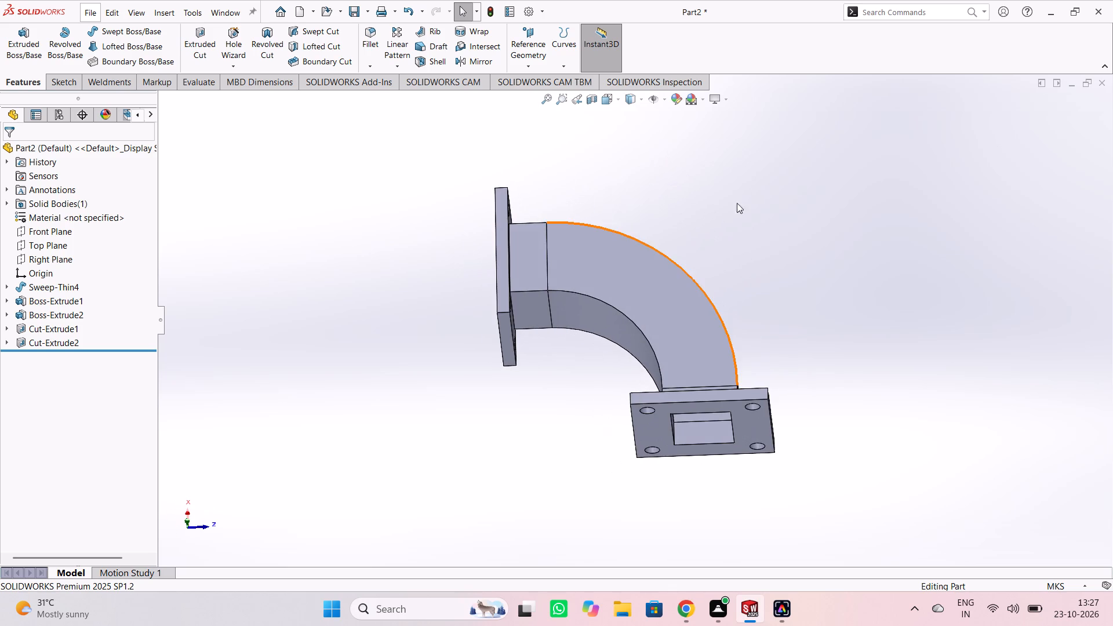
middle_drag(759, 158, 827, 334)
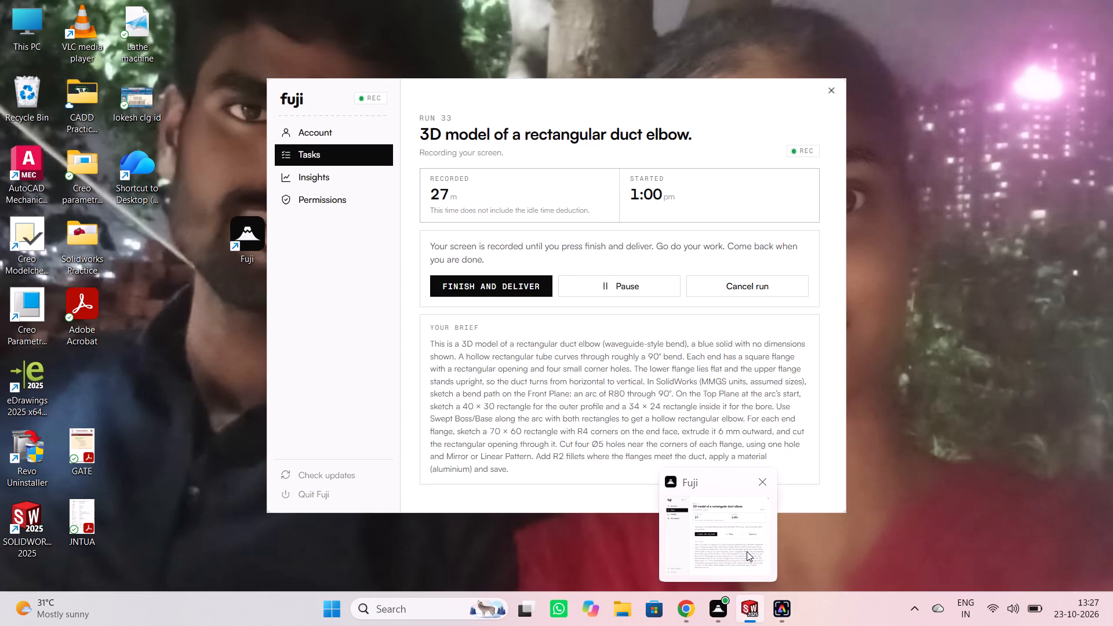
middle_drag(956, 354, 882, 396)
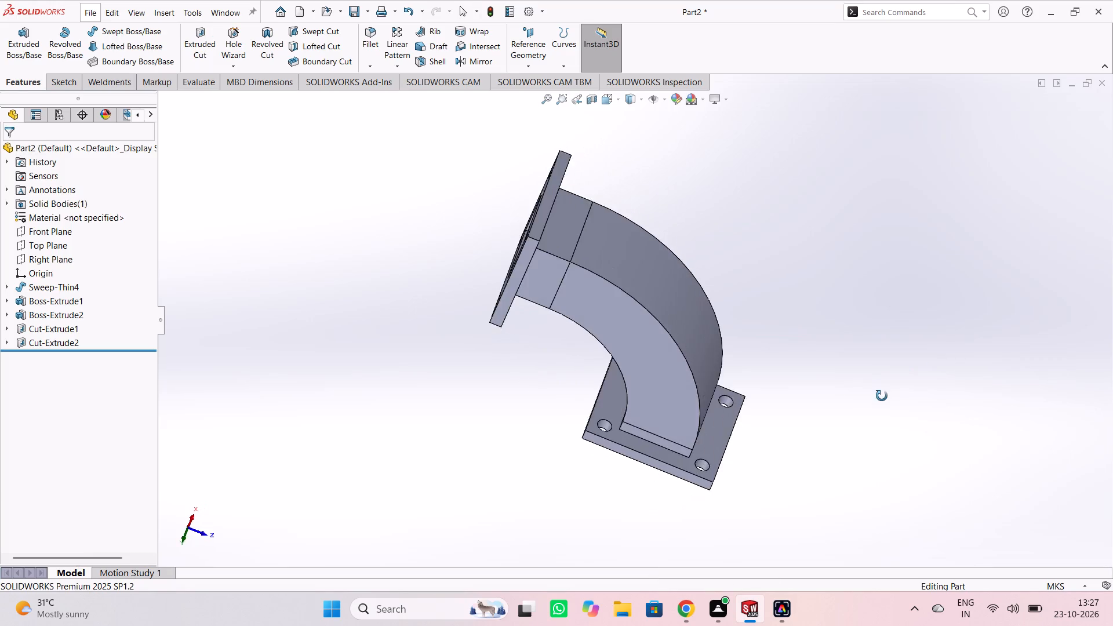
middle_drag(882, 396, 882, 319)
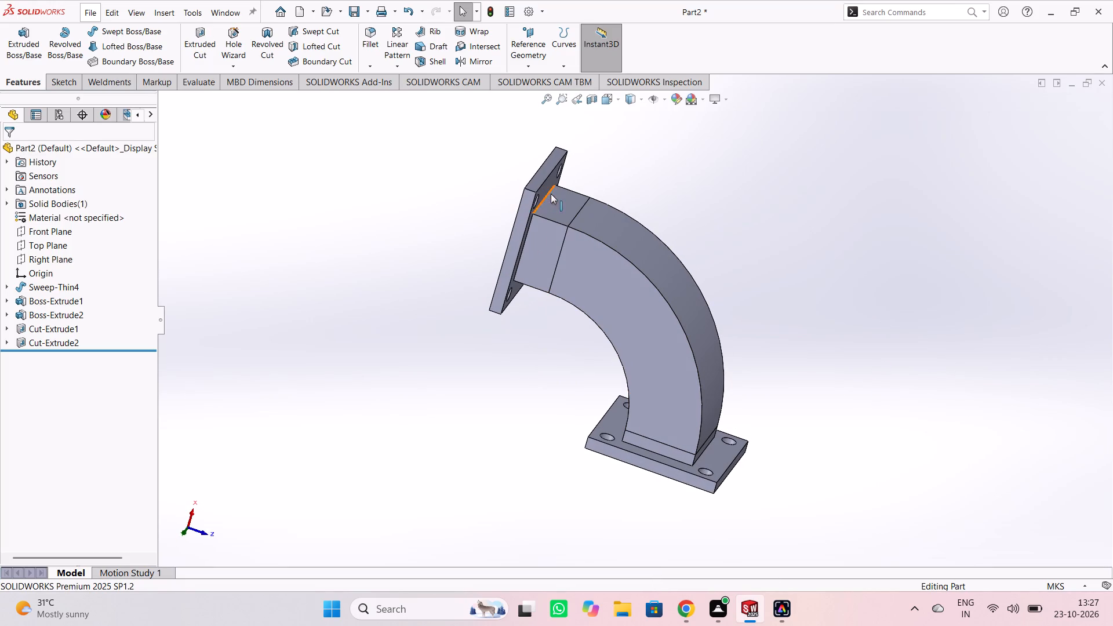
Create a section view from the Front Plane, rotated about 271 degrees and offset about 0.48 m, to cut the elbow lengthwise.
click(590, 101)
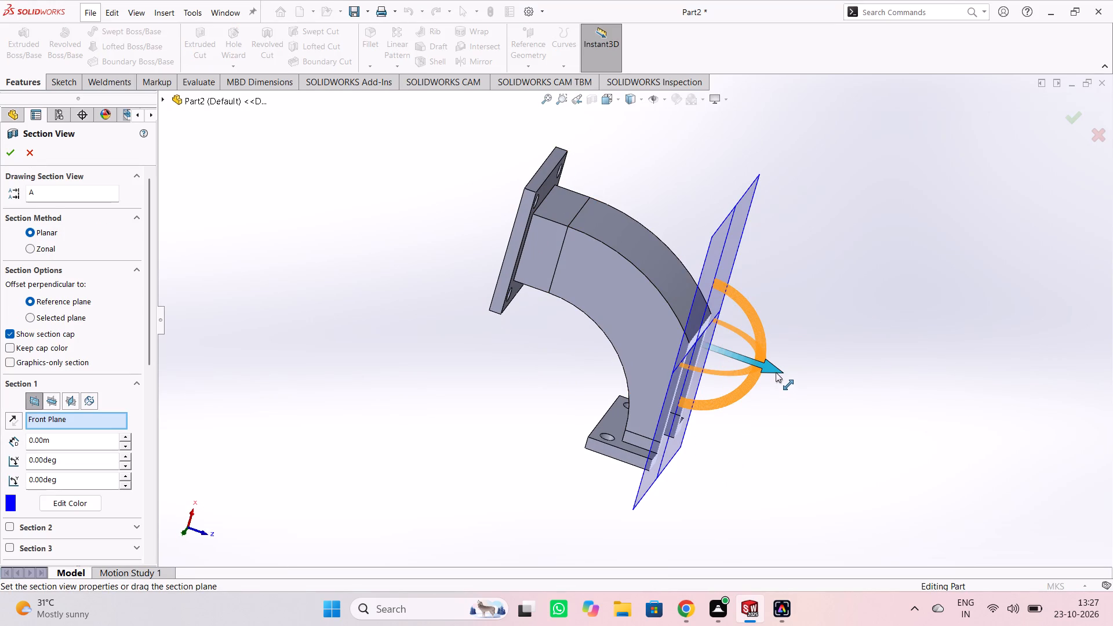
drag(775, 370, 595, 319)
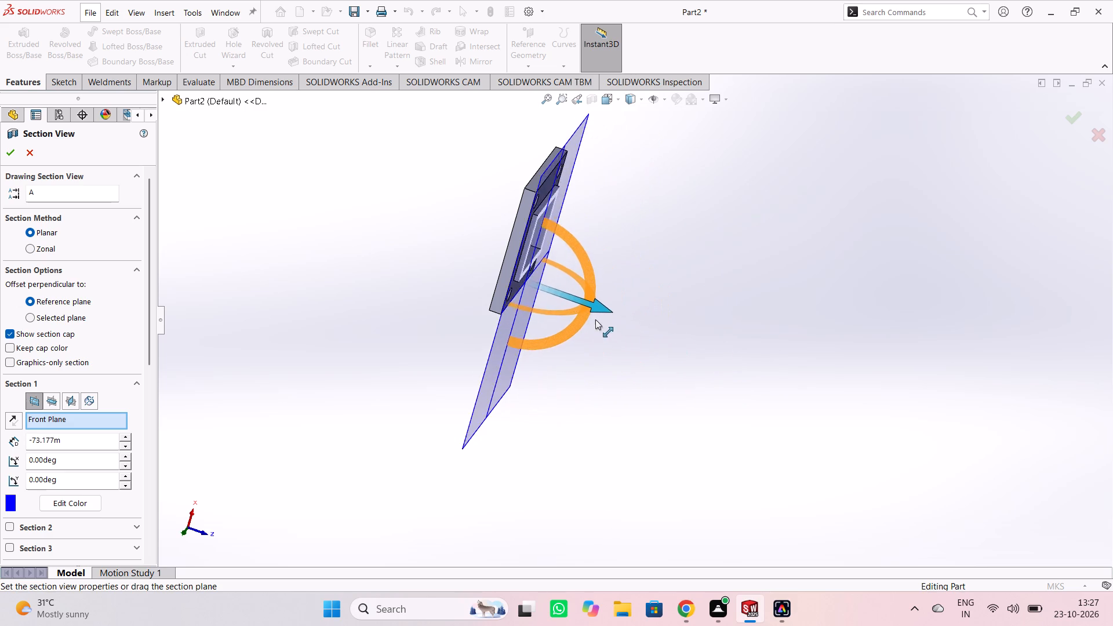
drag(595, 319, 695, 336)
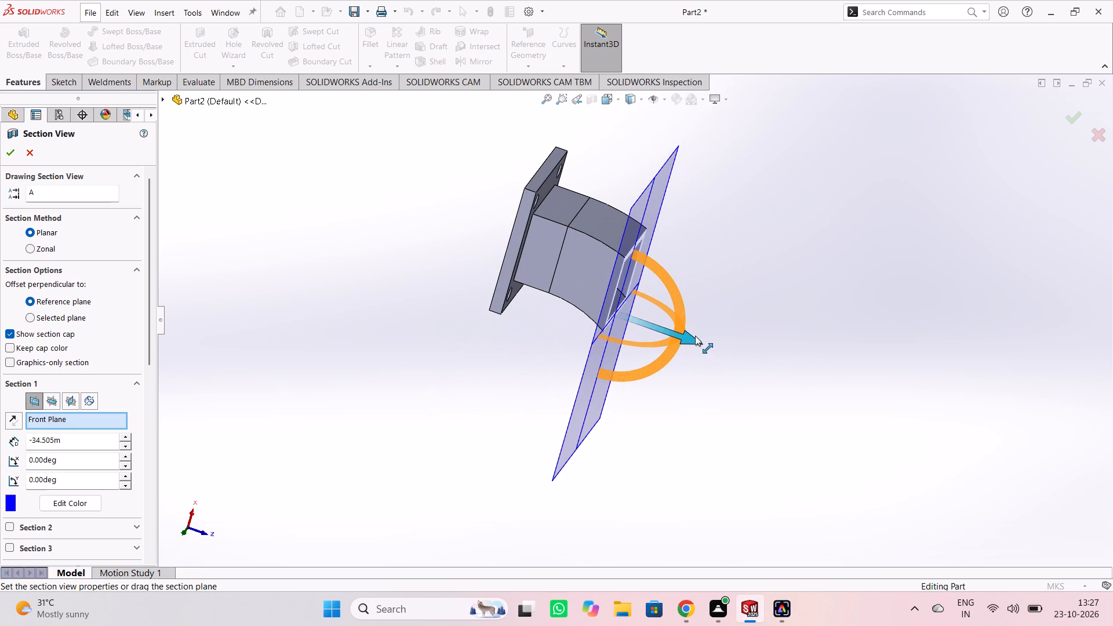
drag(695, 336, 784, 383)
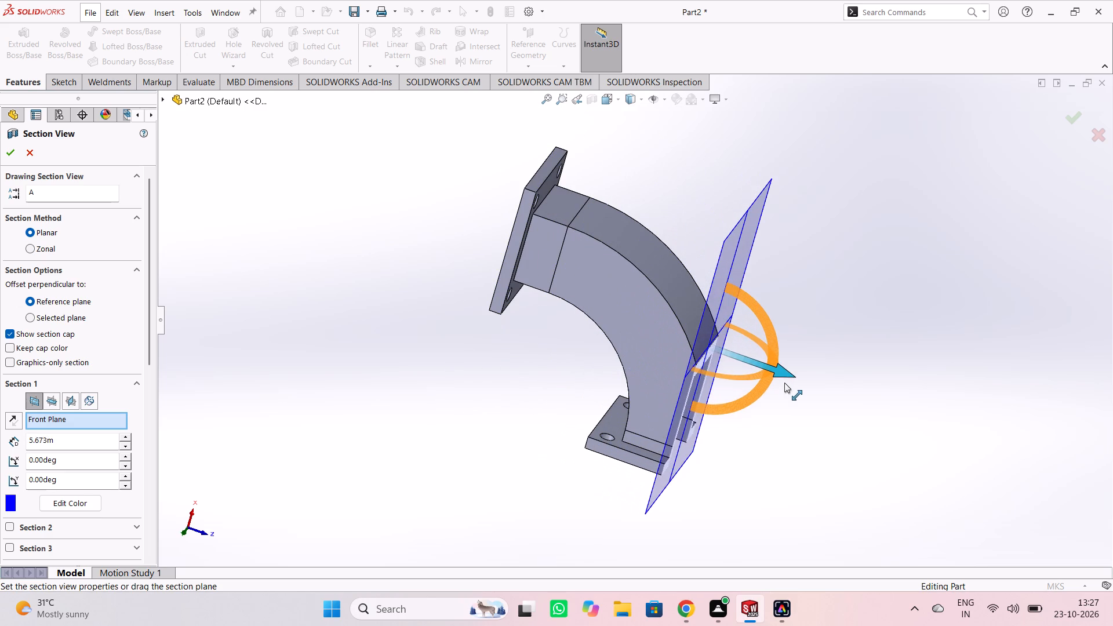
drag(784, 383, 819, 392)
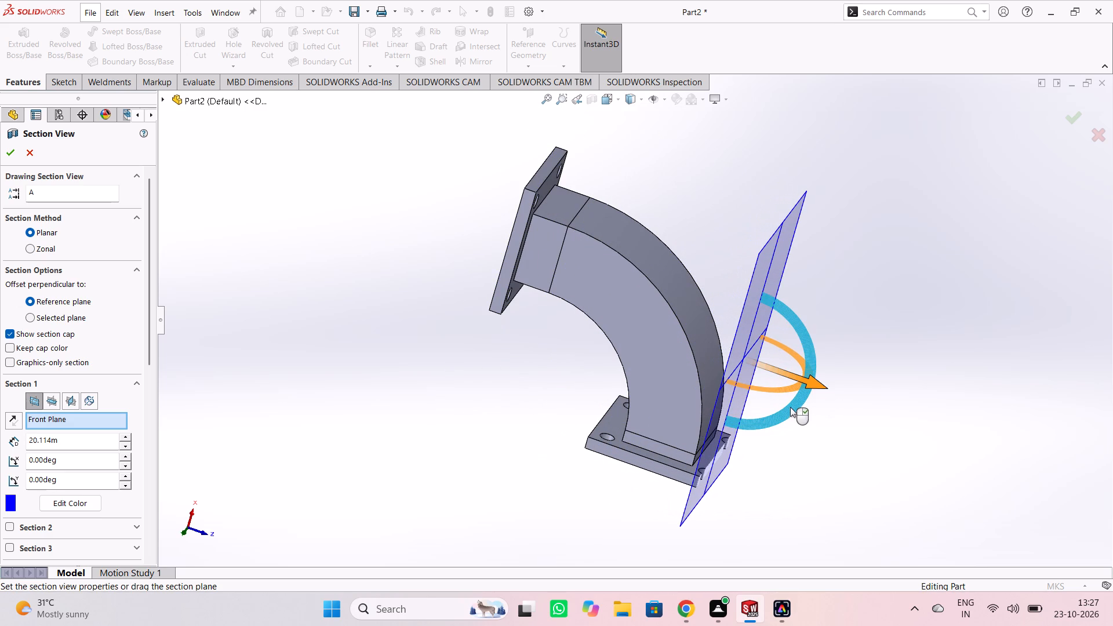
drag(781, 390, 722, 390)
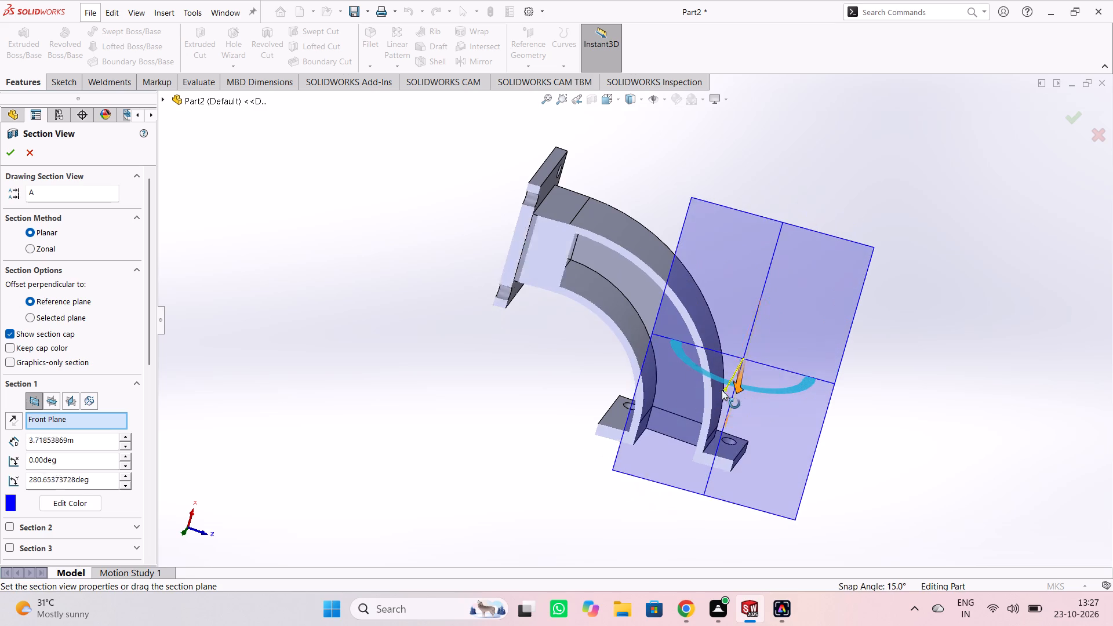
drag(722, 390, 719, 390)
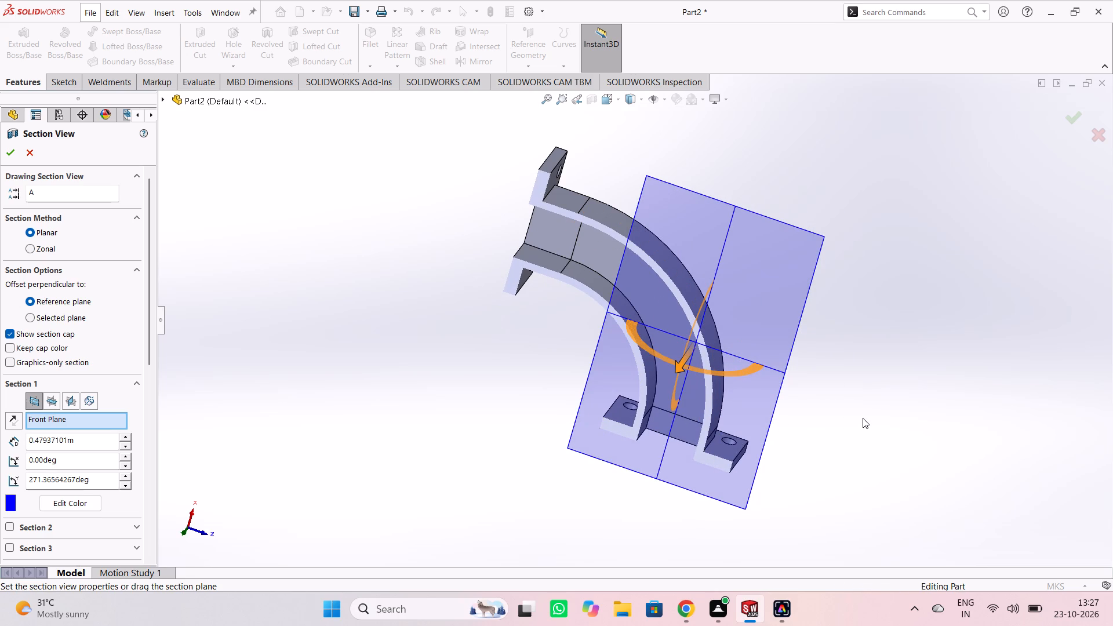
click(6, 147)
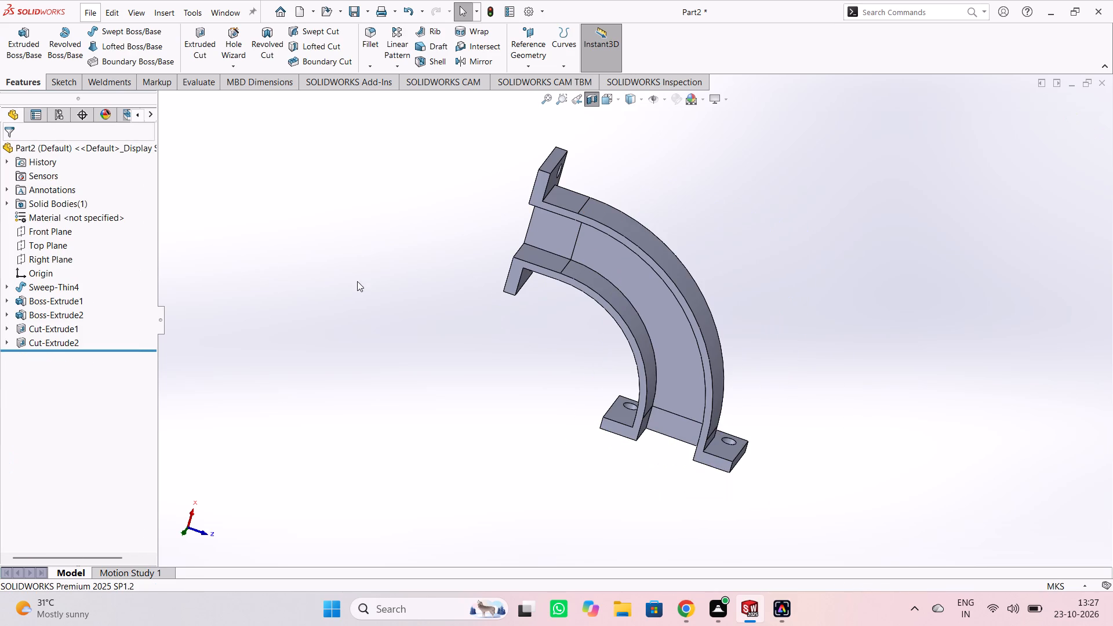
Examine the sectioned elbow from several angles, checking the bore, wall thickness and both cut flanges.
middle_drag(480, 319, 612, 364)
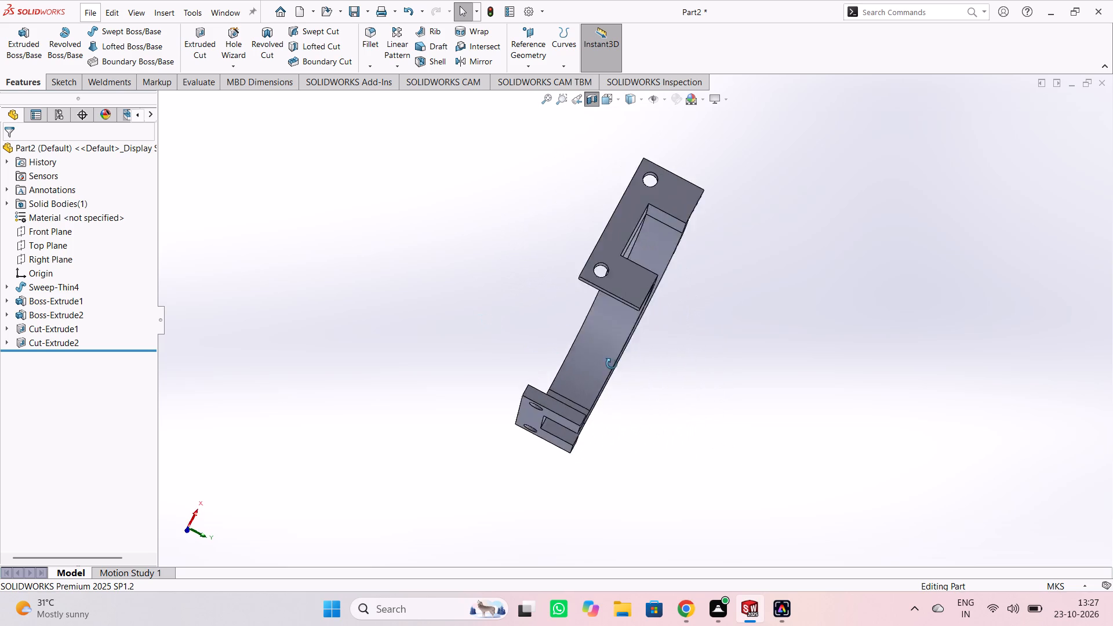
middle_drag(612, 364, 915, 288)
middle_drag(884, 316, 887, 310)
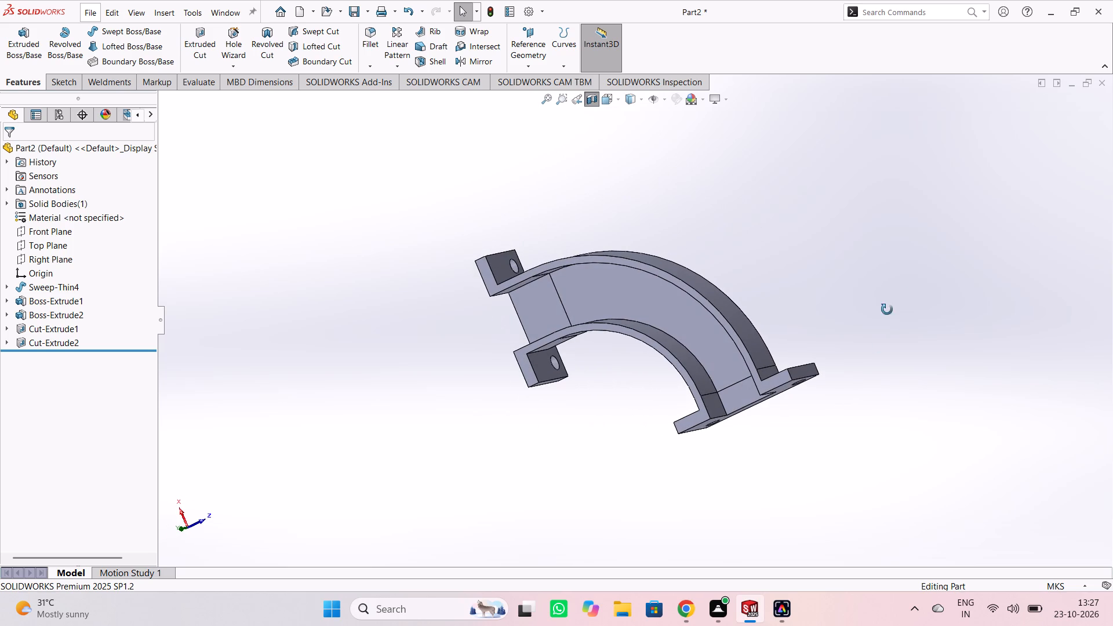
middle_drag(887, 310, 910, 380)
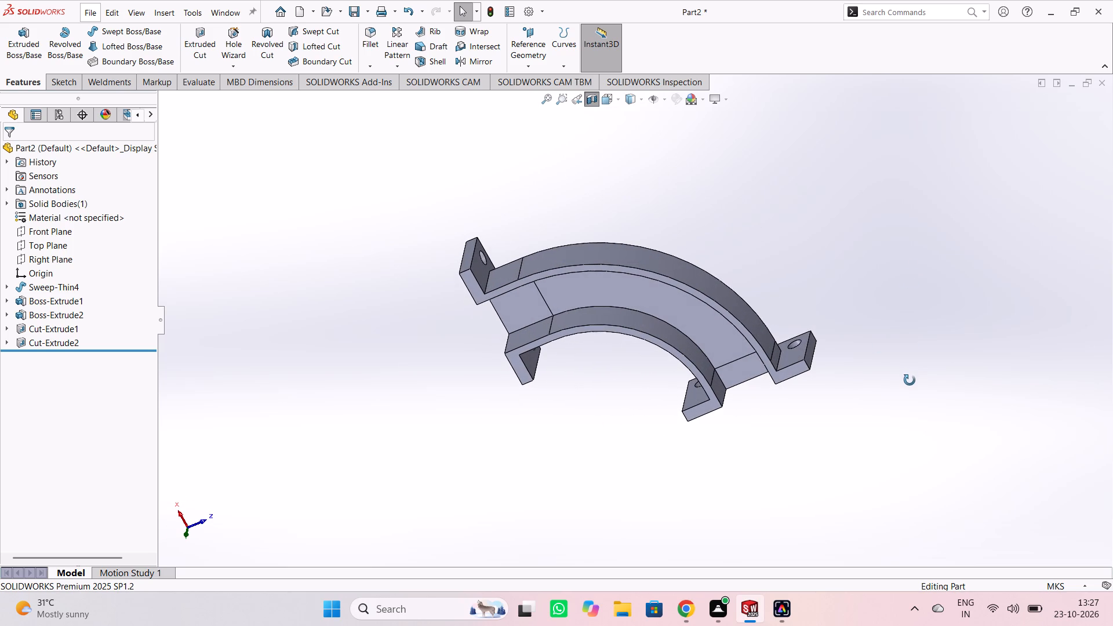
middle_drag(910, 380, 937, 339)
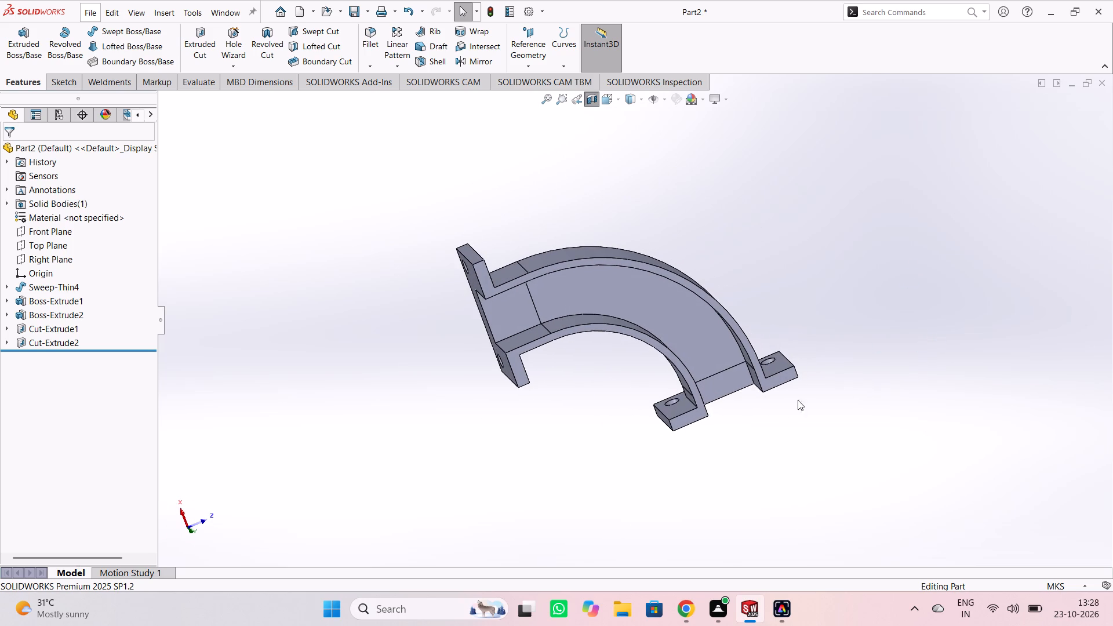
middle_drag(773, 428, 773, 429)
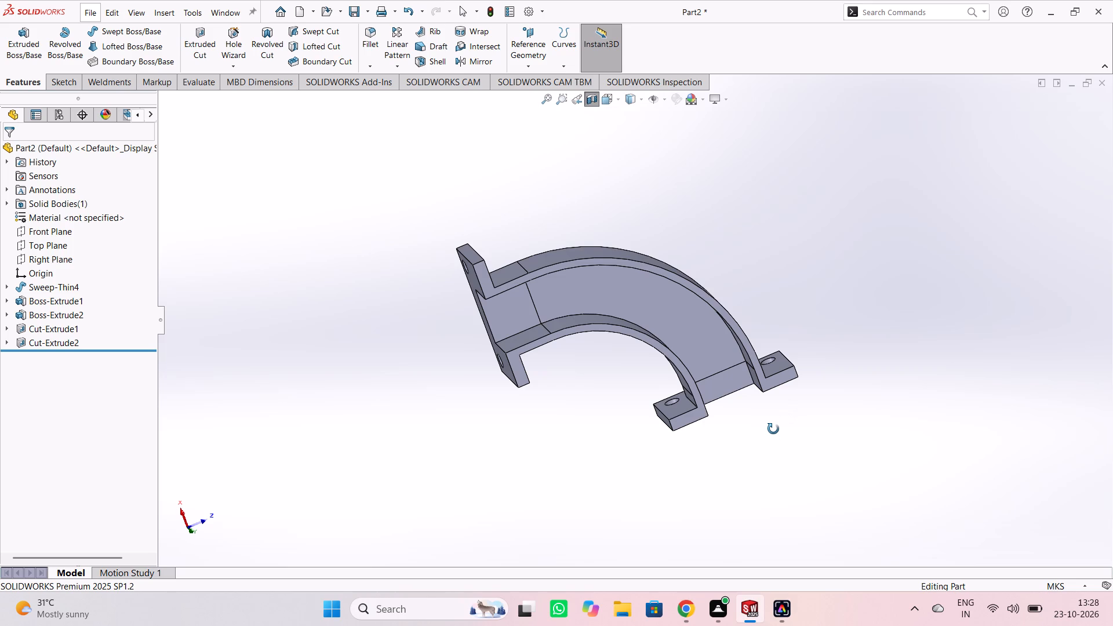
middle_drag(773, 429, 772, 419)
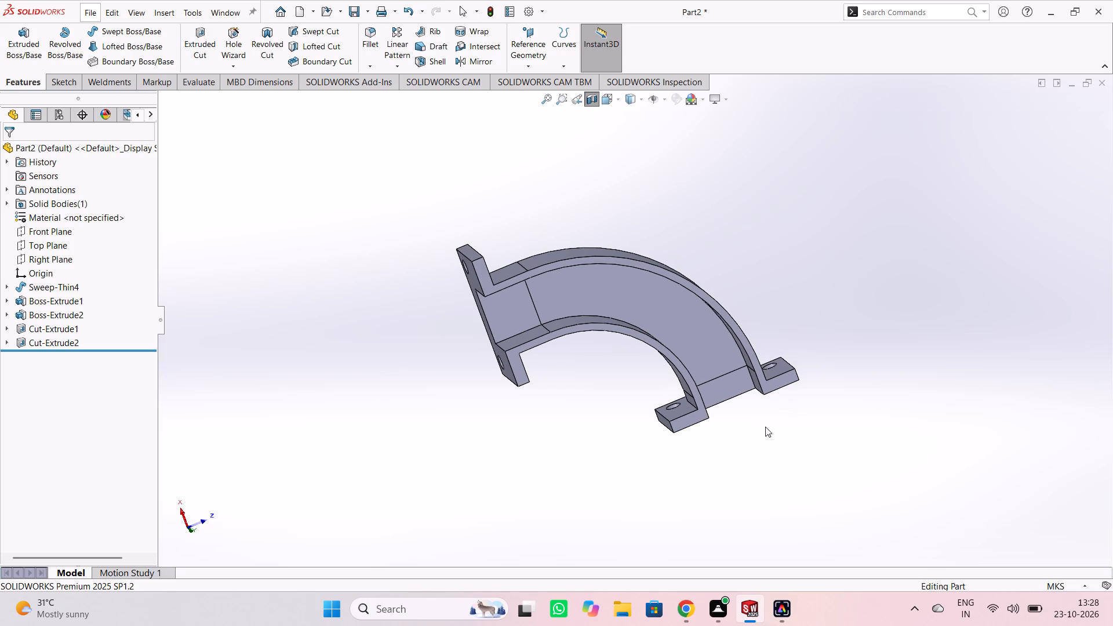
middle_drag(755, 434, 753, 443)
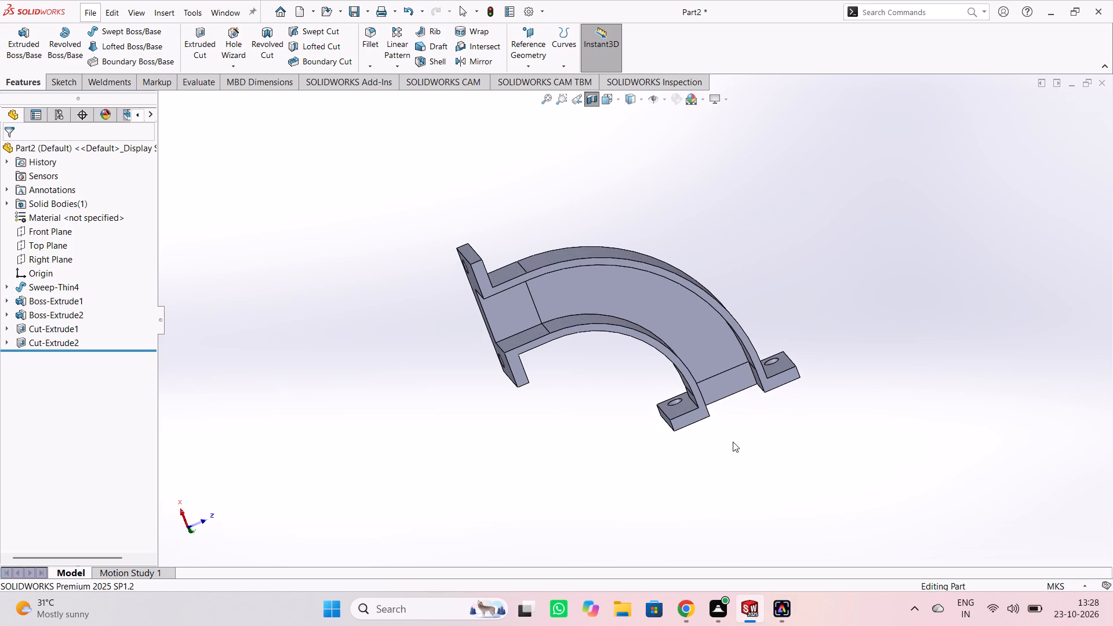
scroll(726, 442, down, 1)
scroll(685, 389, down, 1)
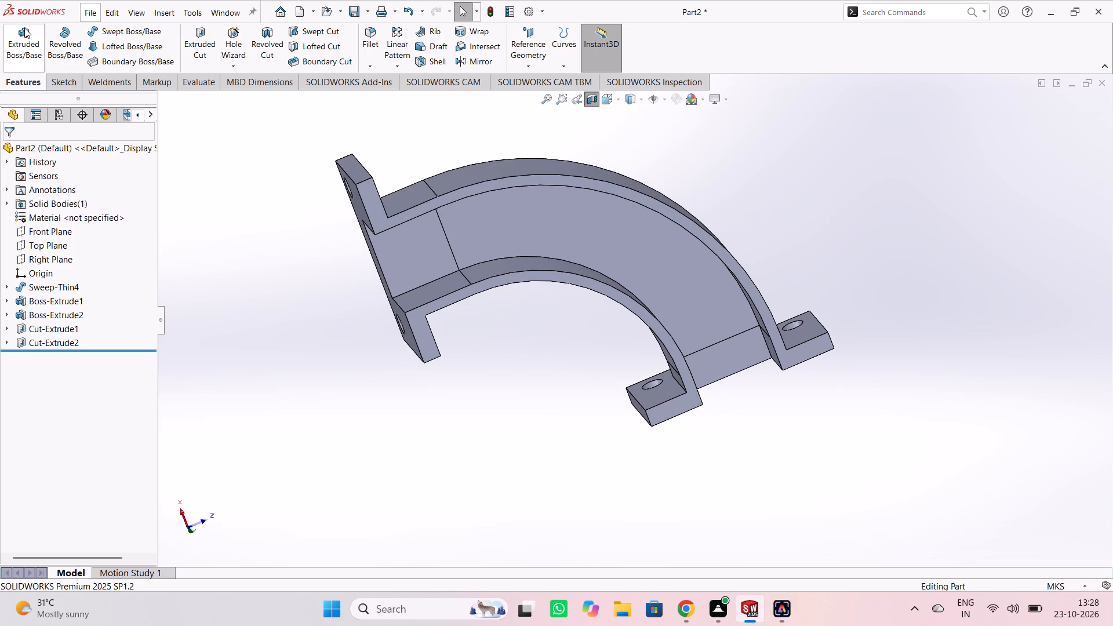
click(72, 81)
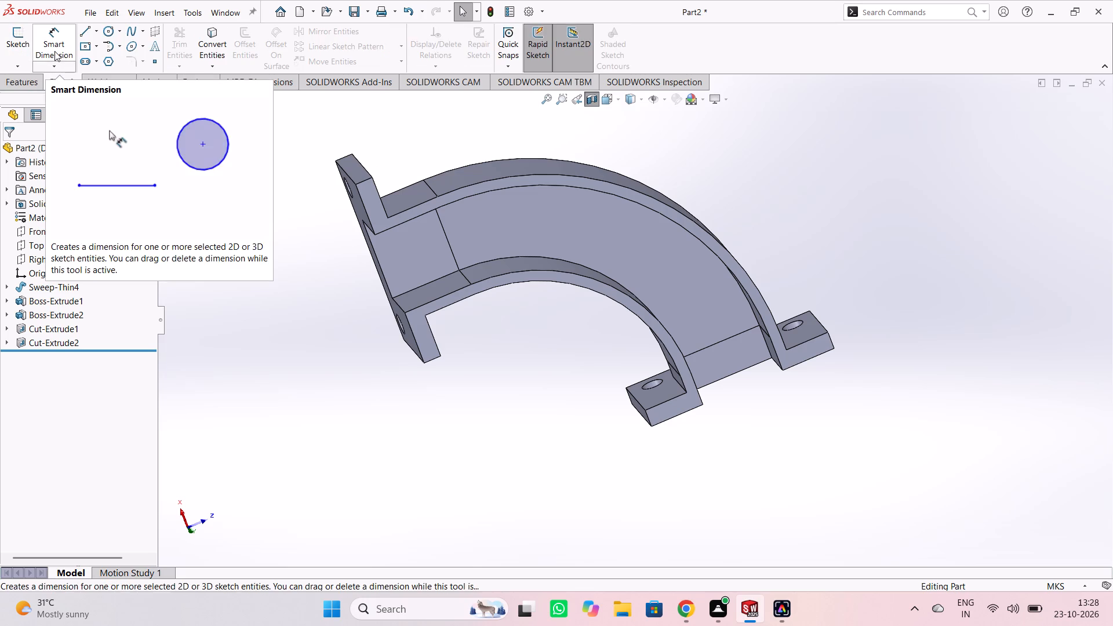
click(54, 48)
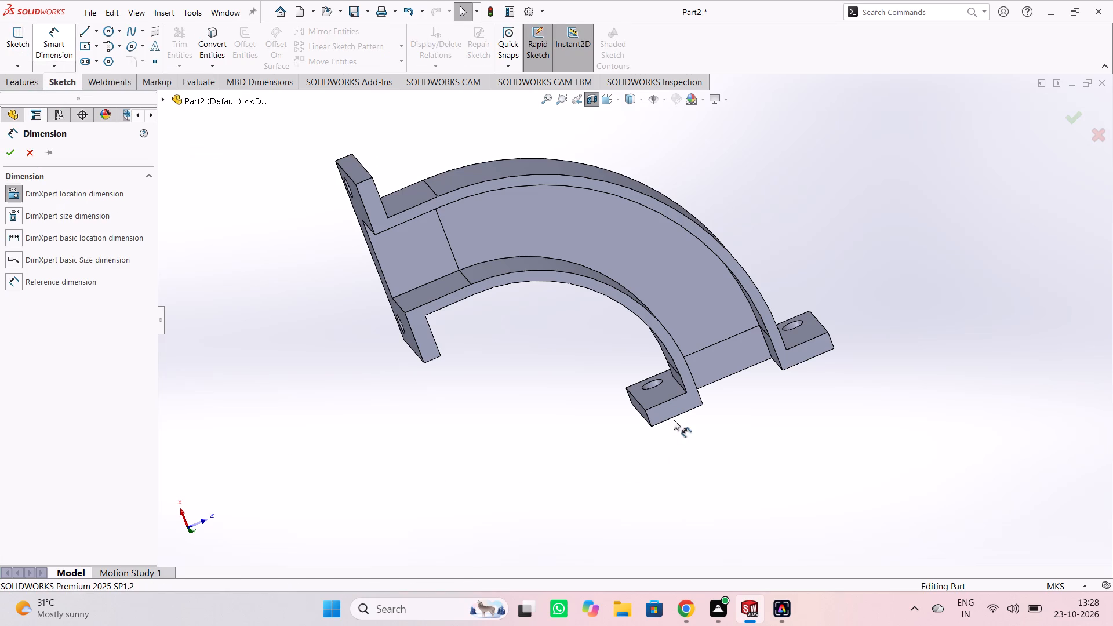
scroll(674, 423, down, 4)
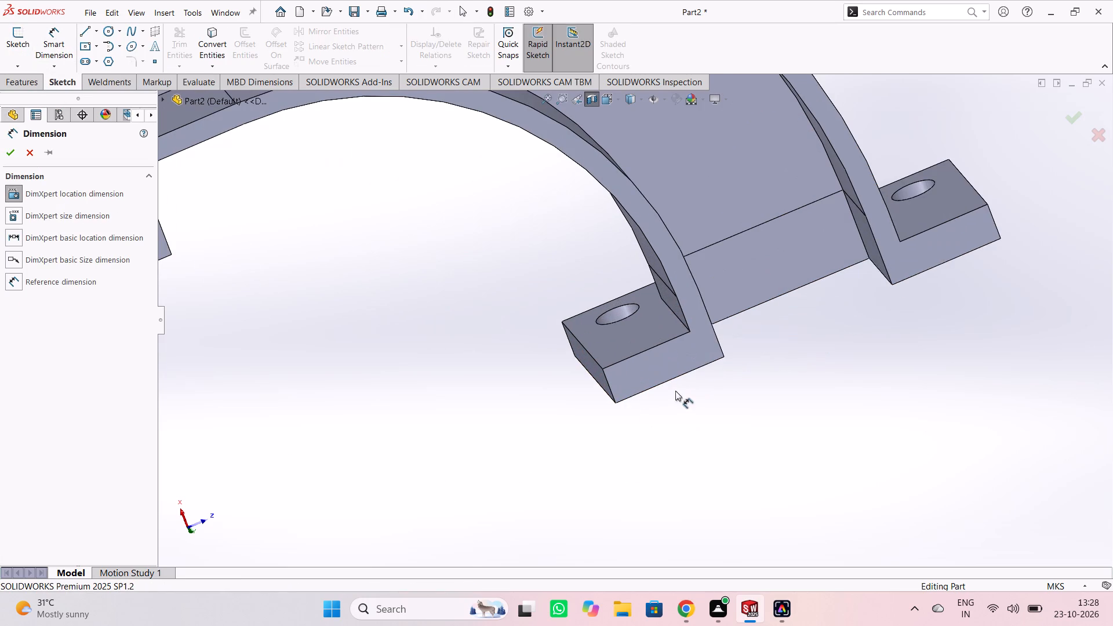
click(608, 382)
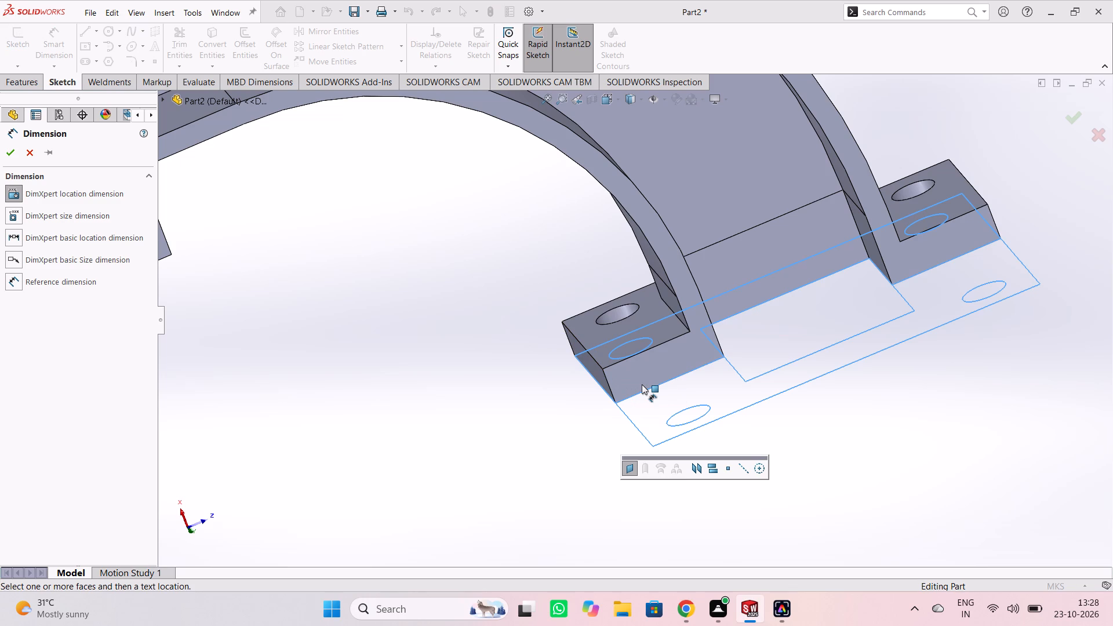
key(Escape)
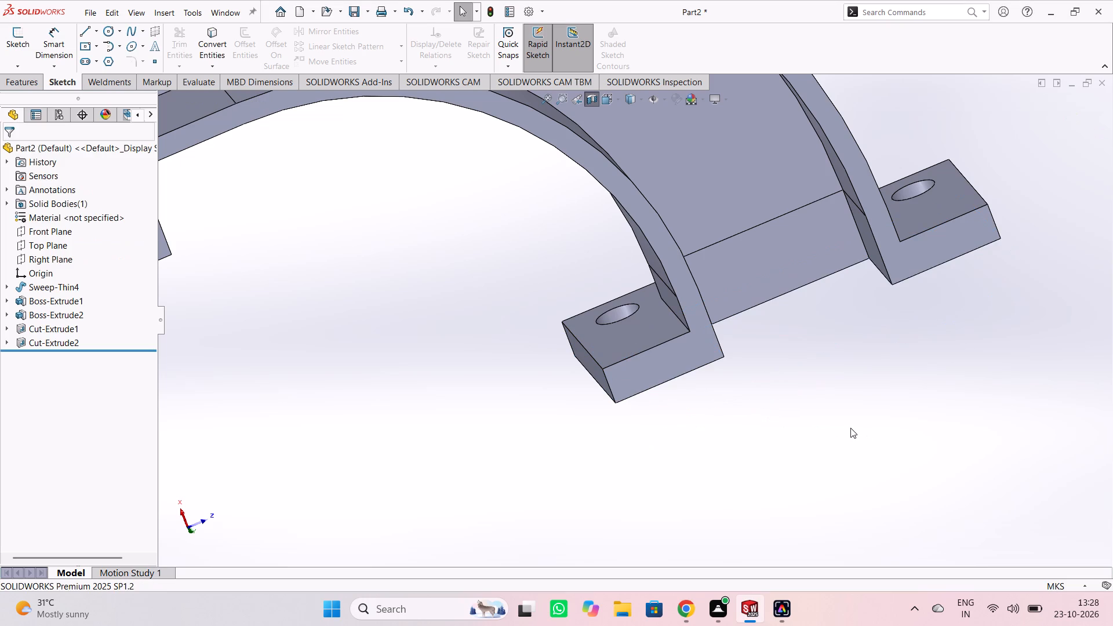
Examine the sectioned elbow's flange ends and bolt holes close up and from below.
scroll(736, 359, down, 3)
scroll(719, 341, up, 6)
scroll(693, 263, up, 1)
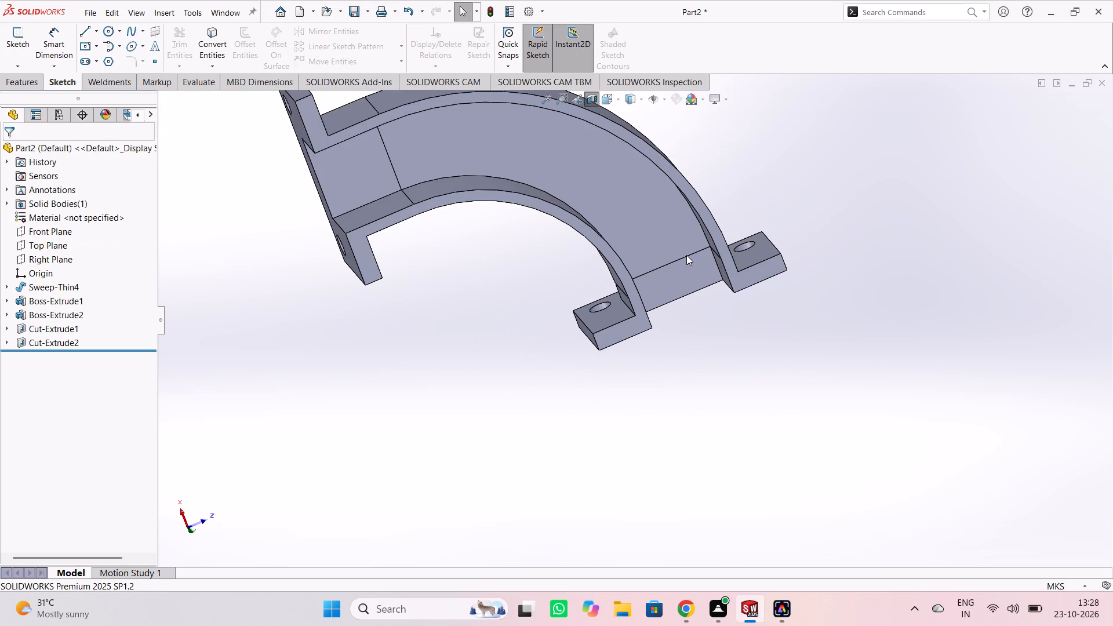
scroll(828, 219, up, 1)
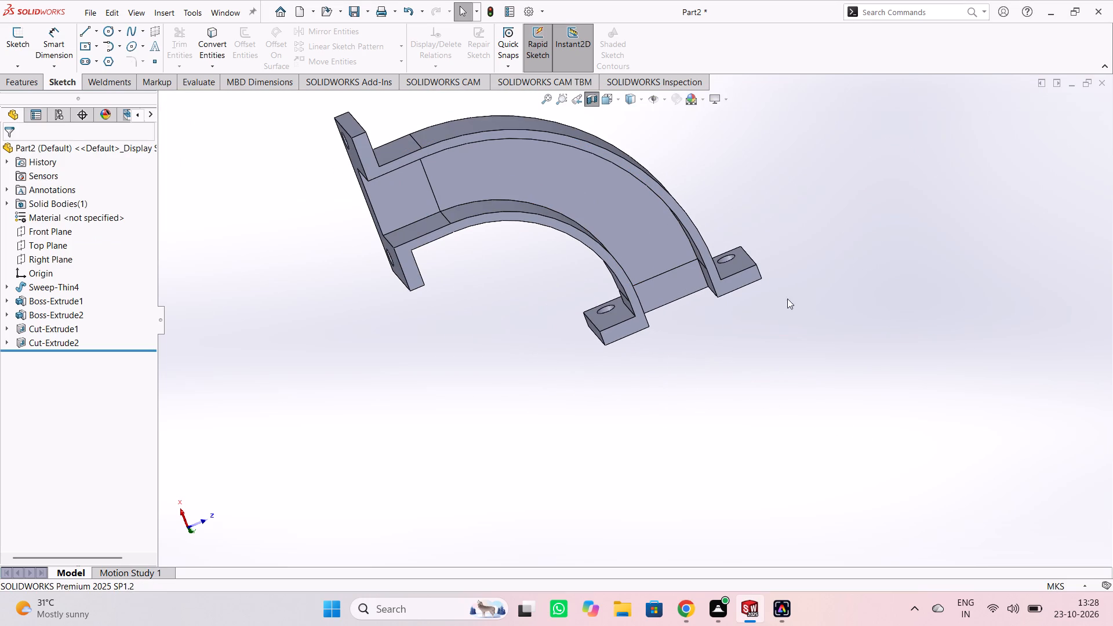
scroll(725, 322, down, 1)
scroll(719, 308, up, 1)
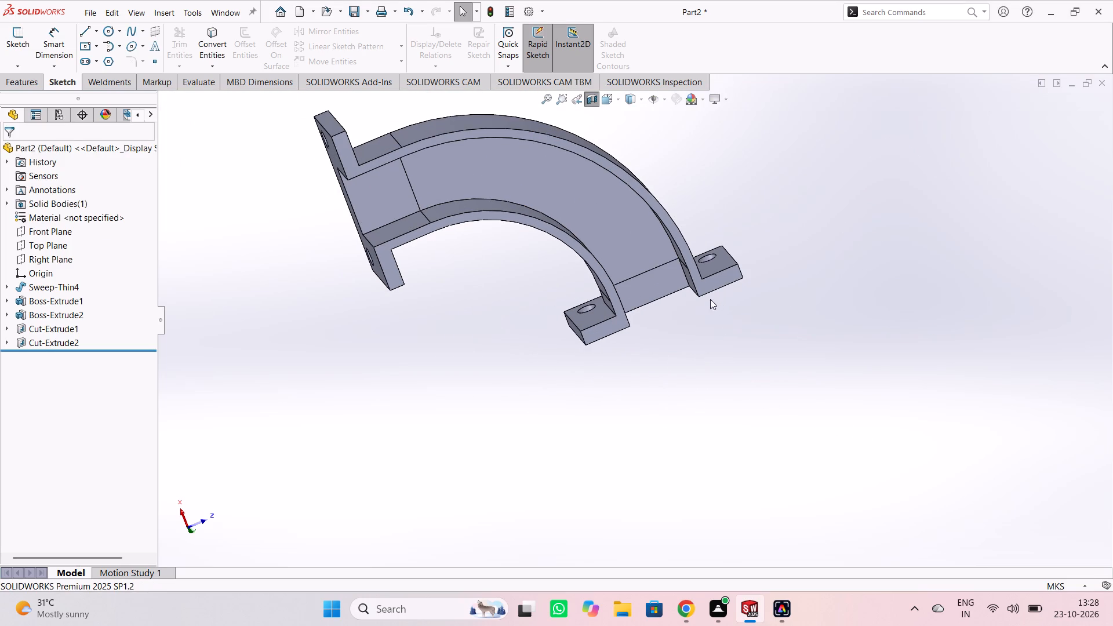
scroll(704, 294, down, 1)
middle_drag(678, 369, 713, 308)
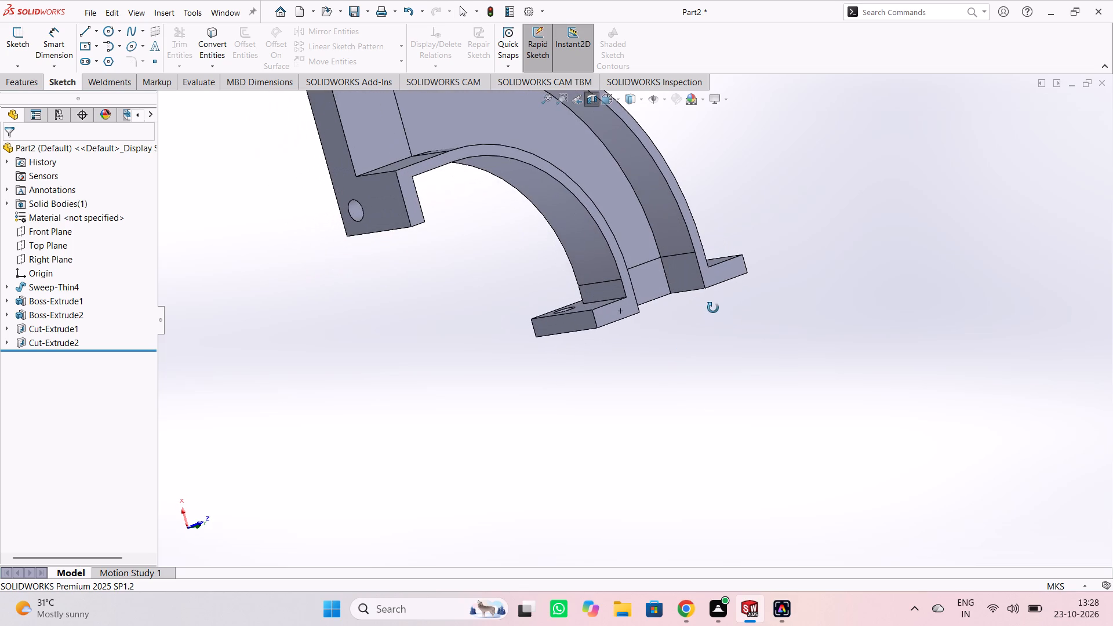
middle_drag(713, 308, 712, 308)
Examine the sectioned elbow in the front, back, left, right and top standard views, and from its uncut outer side.
key(ctrl+1)
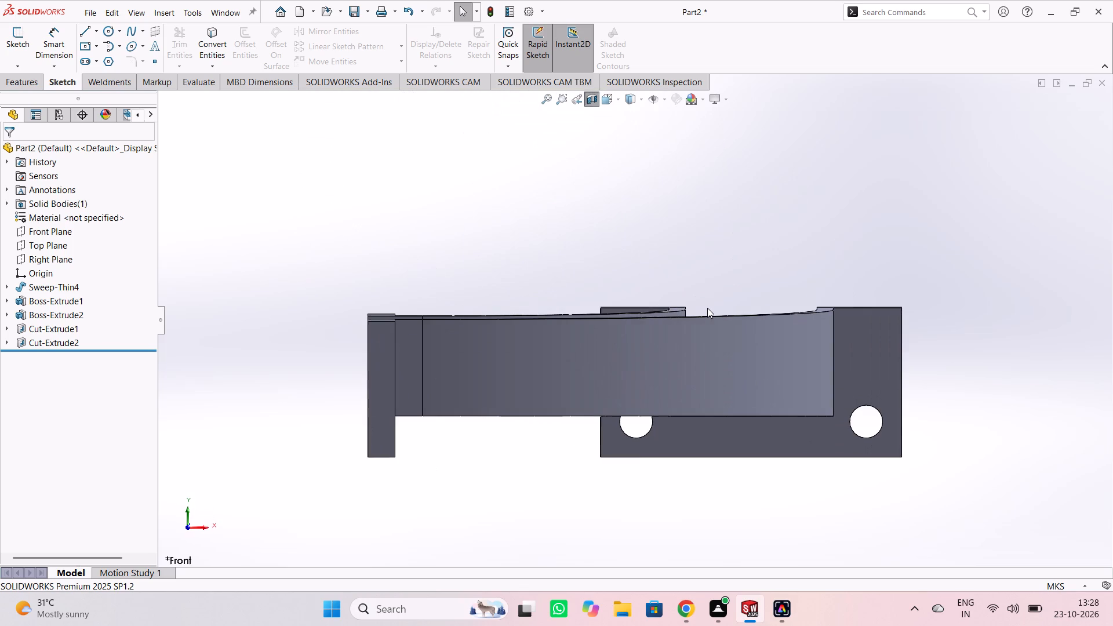
key(ctrl+2)
key(ctrl+3)
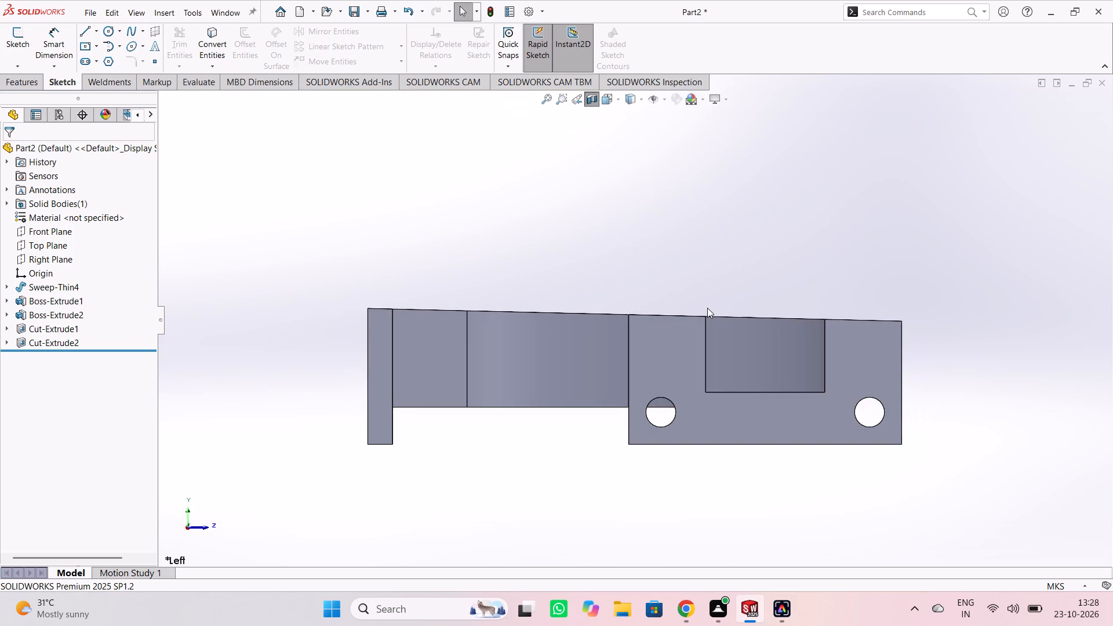
key(ctrl+4)
key(ctrl+5)
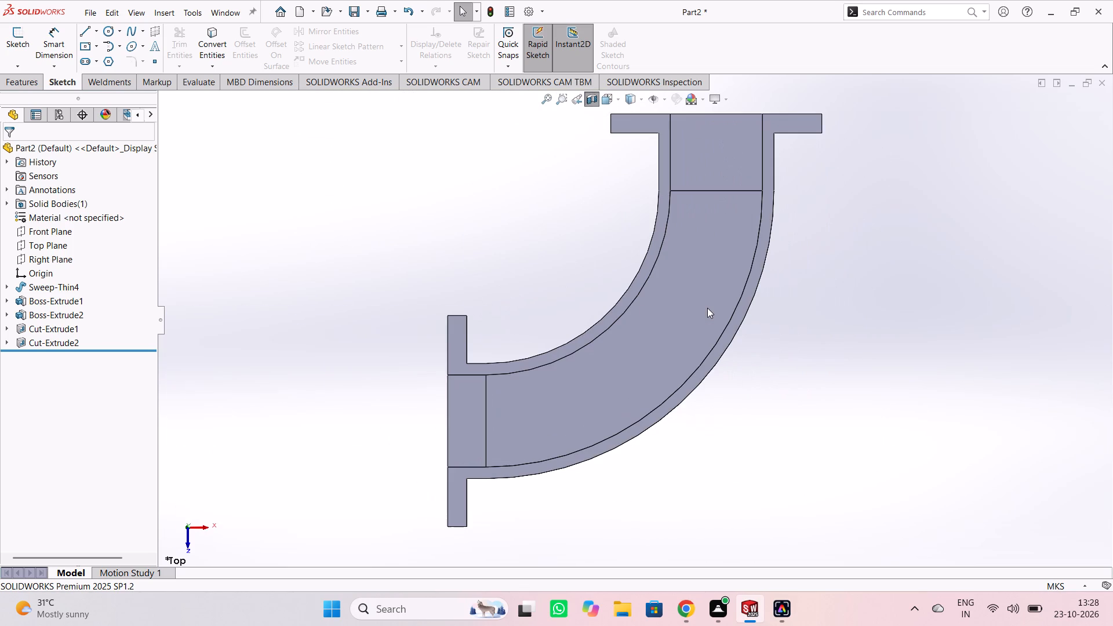
scroll(856, 311, down, 1)
scroll(831, 304, up, 1)
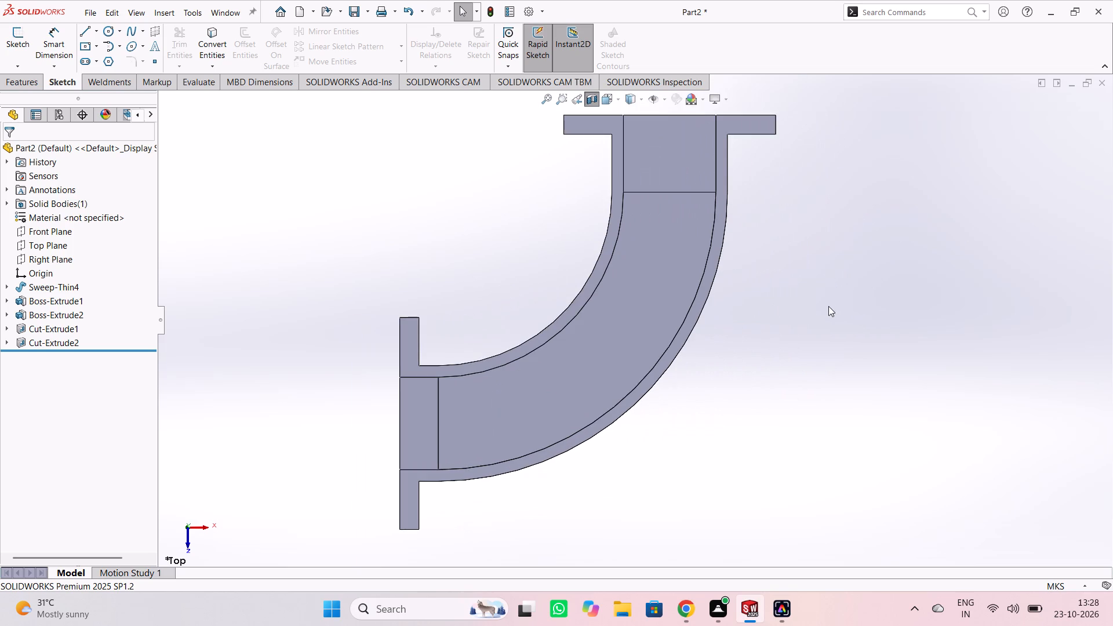
scroll(792, 313, up, 1)
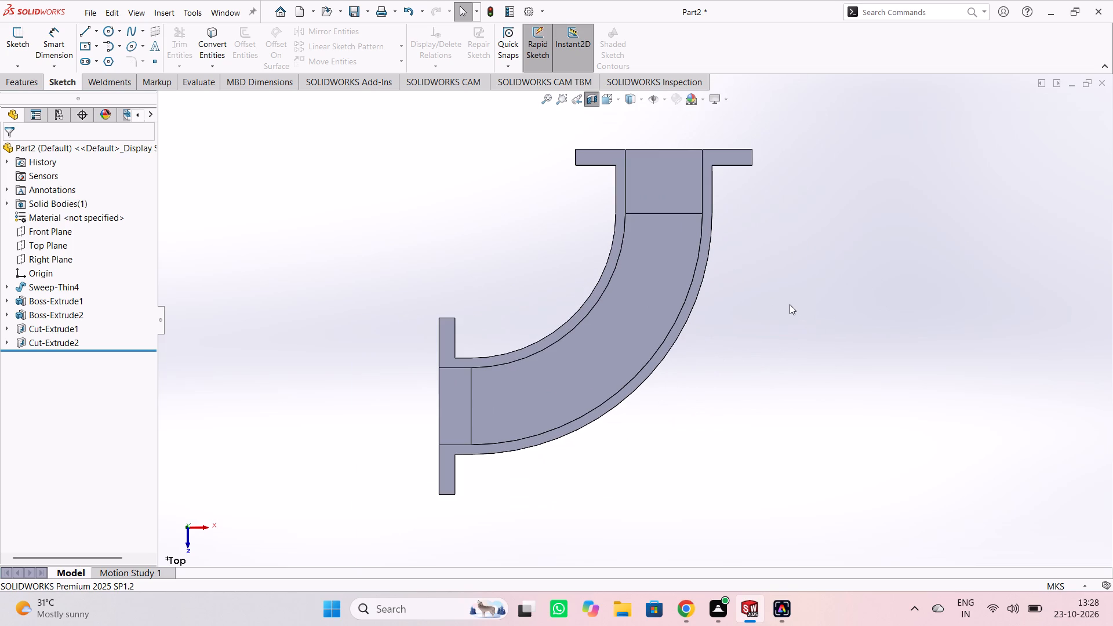
scroll(790, 304, up, 1)
scroll(776, 287, down, 1)
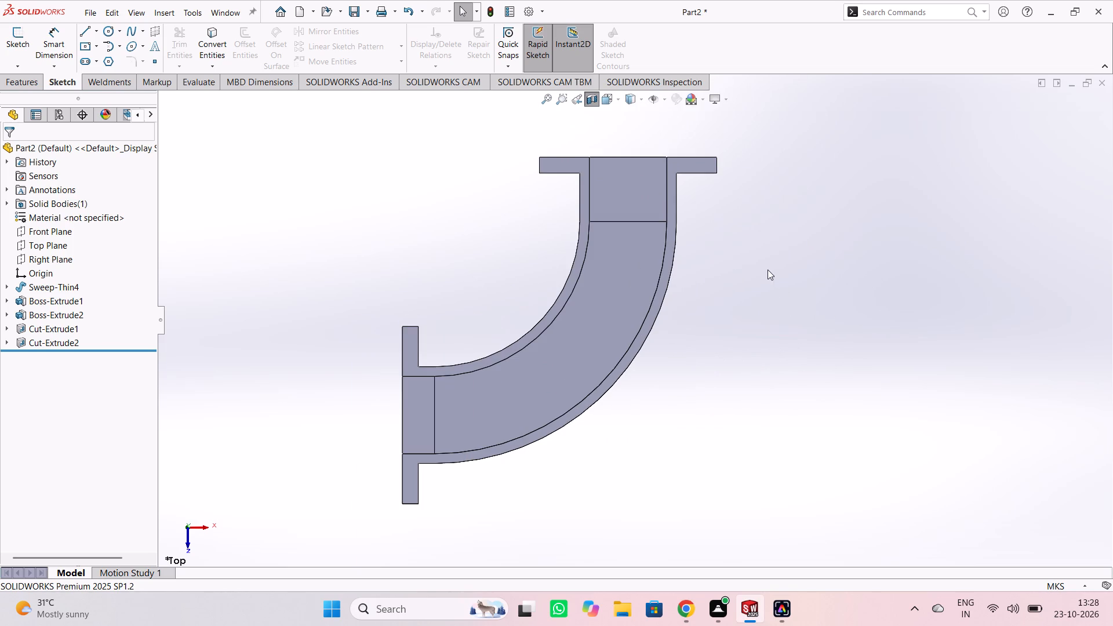
scroll(779, 261, up, 1)
scroll(759, 263, down, 1)
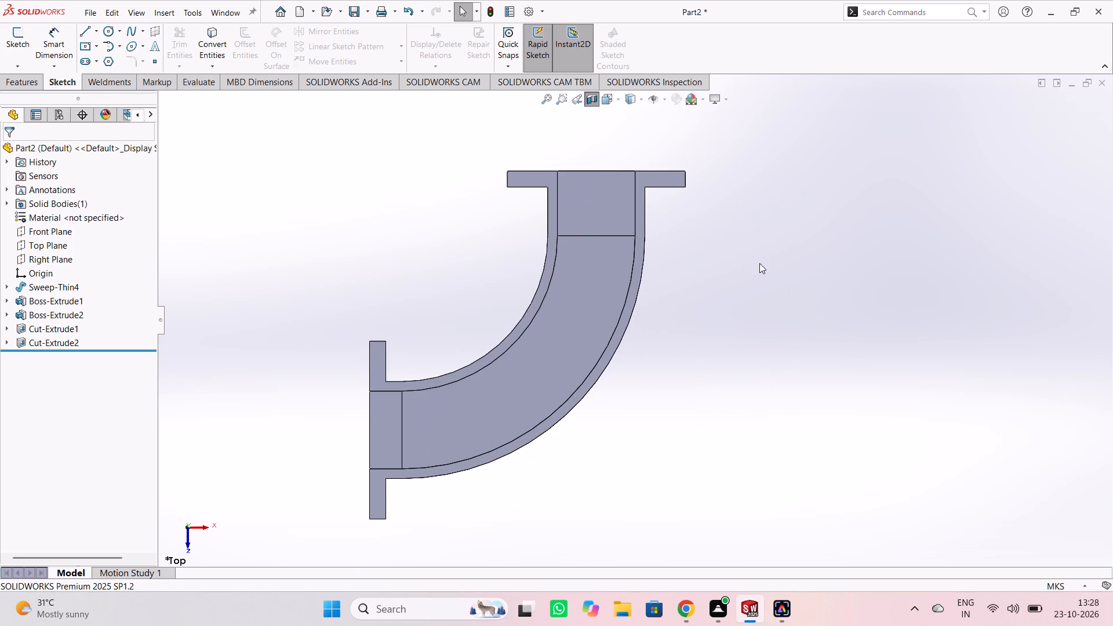
middle_drag(759, 264, 753, 270)
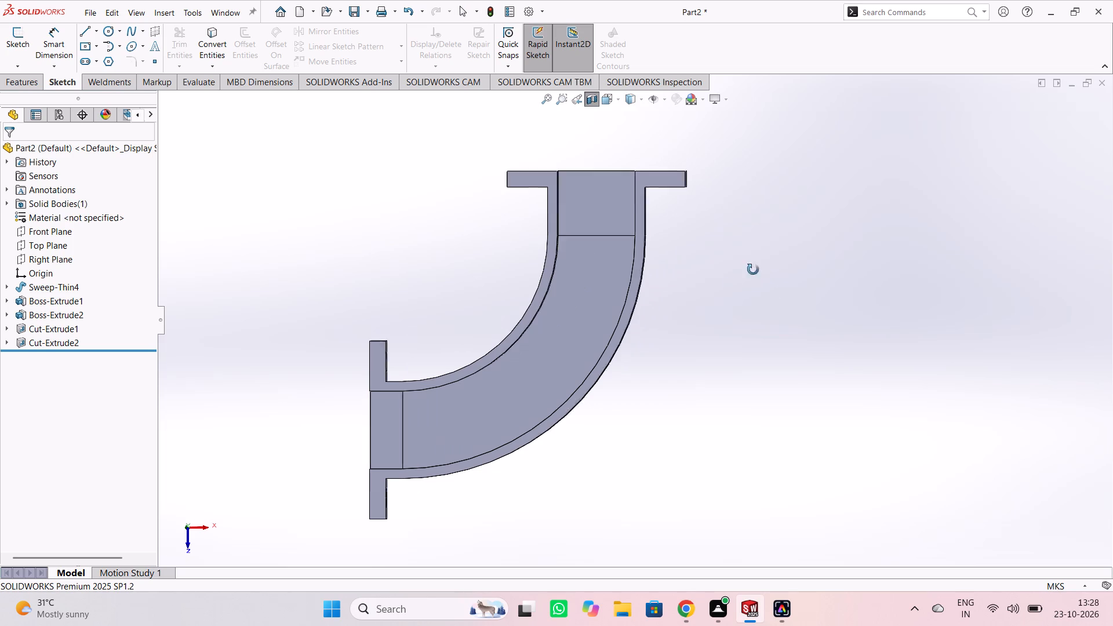
middle_drag(753, 270, 708, 309)
middle_drag(826, 298, 583, 413)
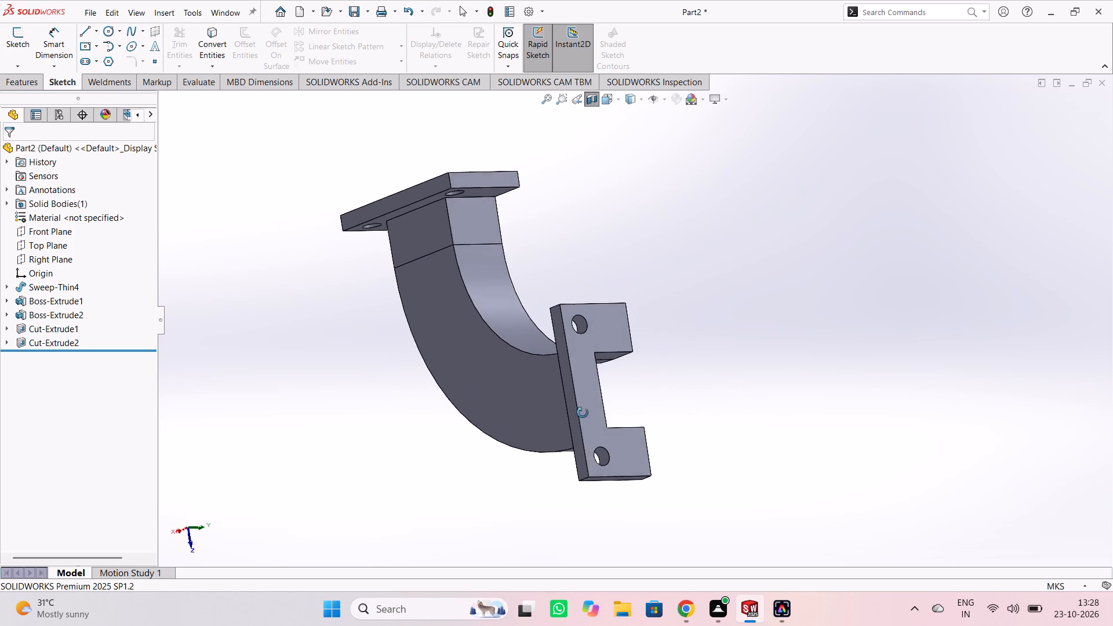
middle_drag(583, 413, 623, 413)
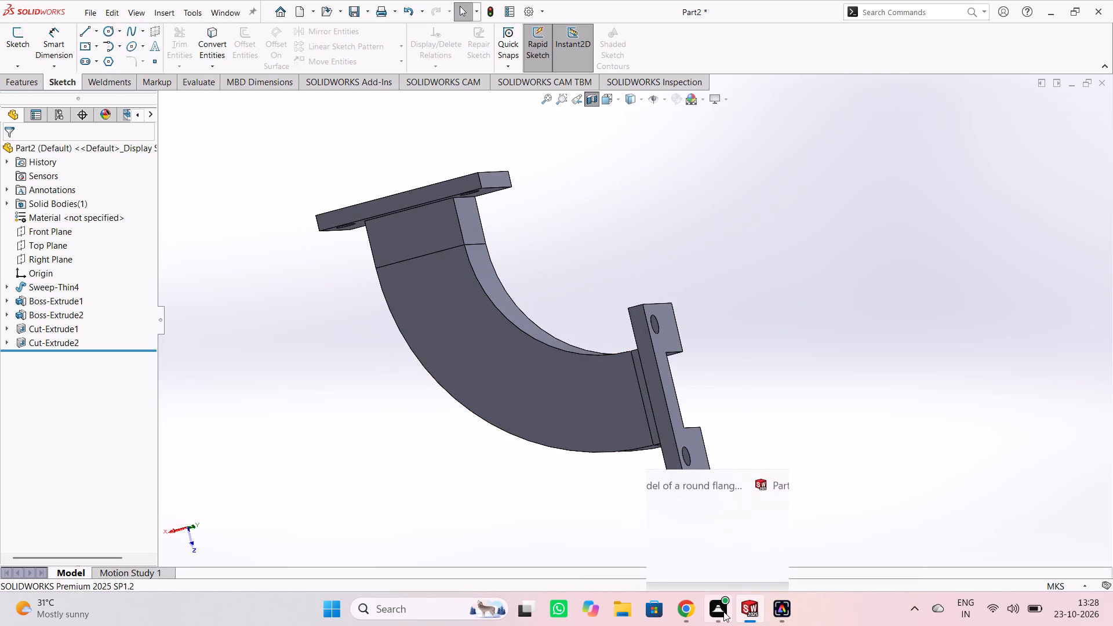
Examine the sectioned elbow from its flange ends, its uncut outer side and its open channel.
middle_drag(883, 327, 781, 390)
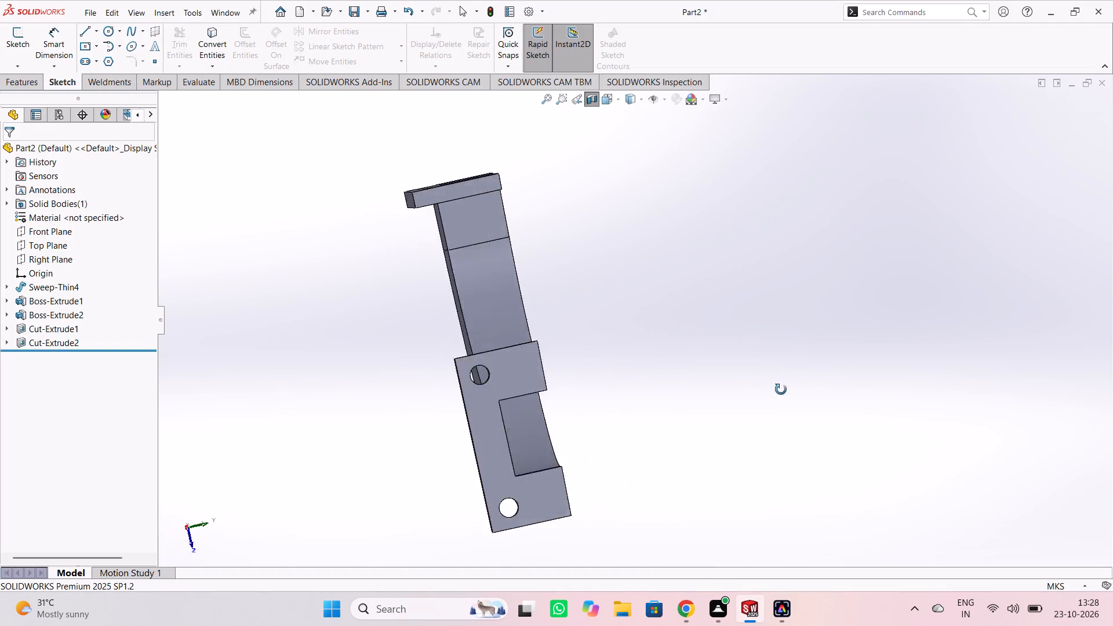
middle_drag(781, 390, 725, 410)
middle_drag(833, 290, 956, 402)
middle_drag(774, 344, 842, 454)
middle_drag(763, 331, 952, 365)
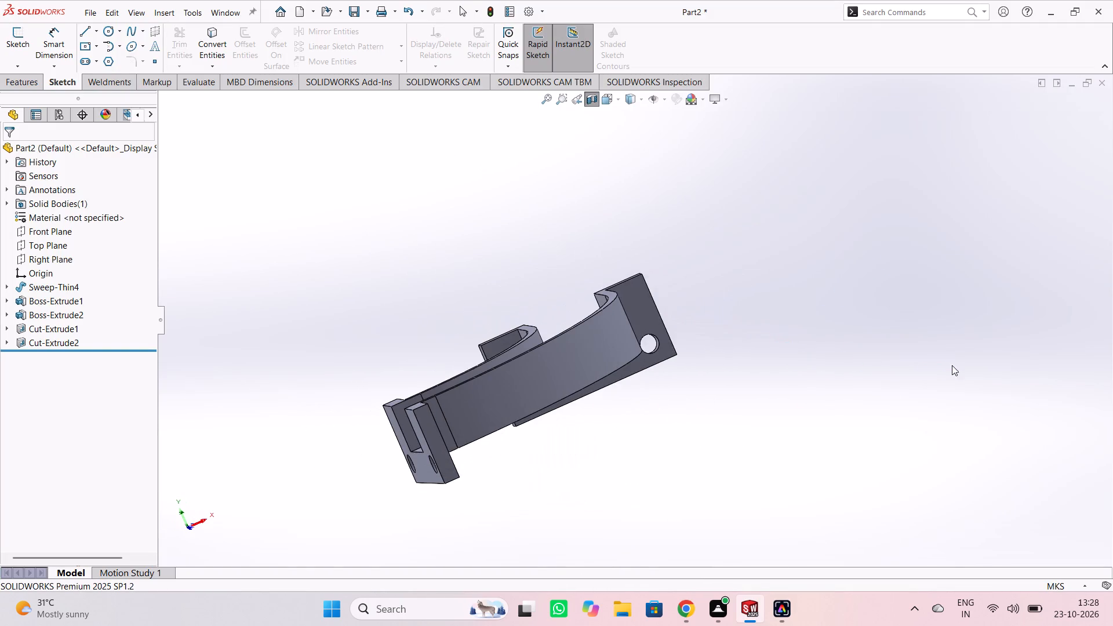
middle_drag(952, 365, 952, 365)
middle_drag(755, 377, 827, 479)
middle_drag(731, 343, 791, 378)
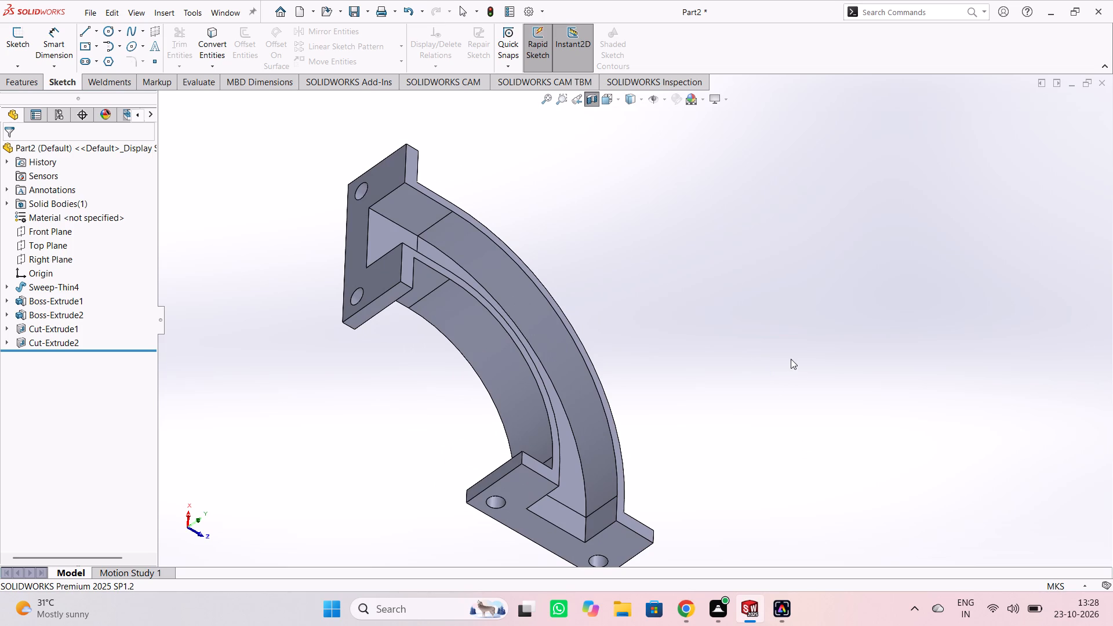
middle_drag(791, 359, 812, 363)
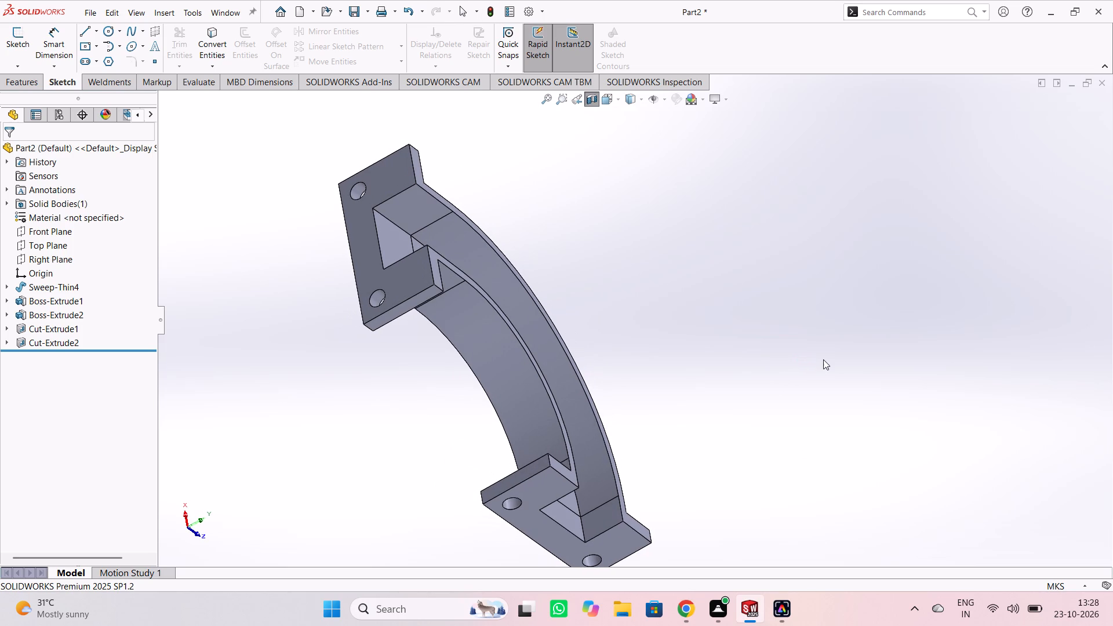
Examine the sectioned elbow in isometric view, then its underside, cut flanges and bolt holes from further angles.
key(ctrl+7)
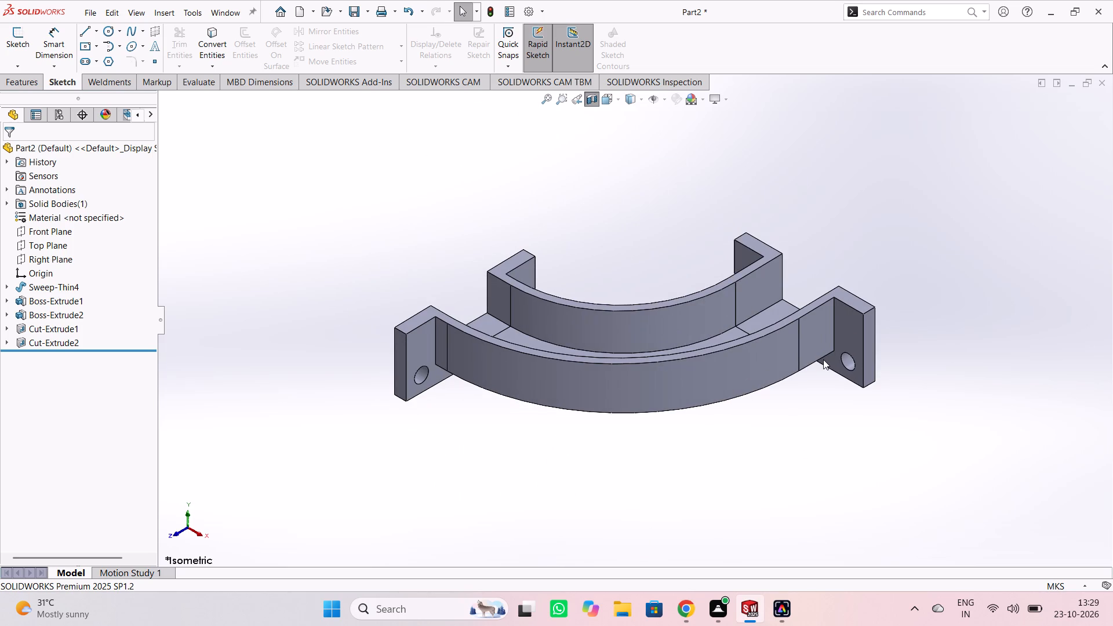
key(ctrl+8)
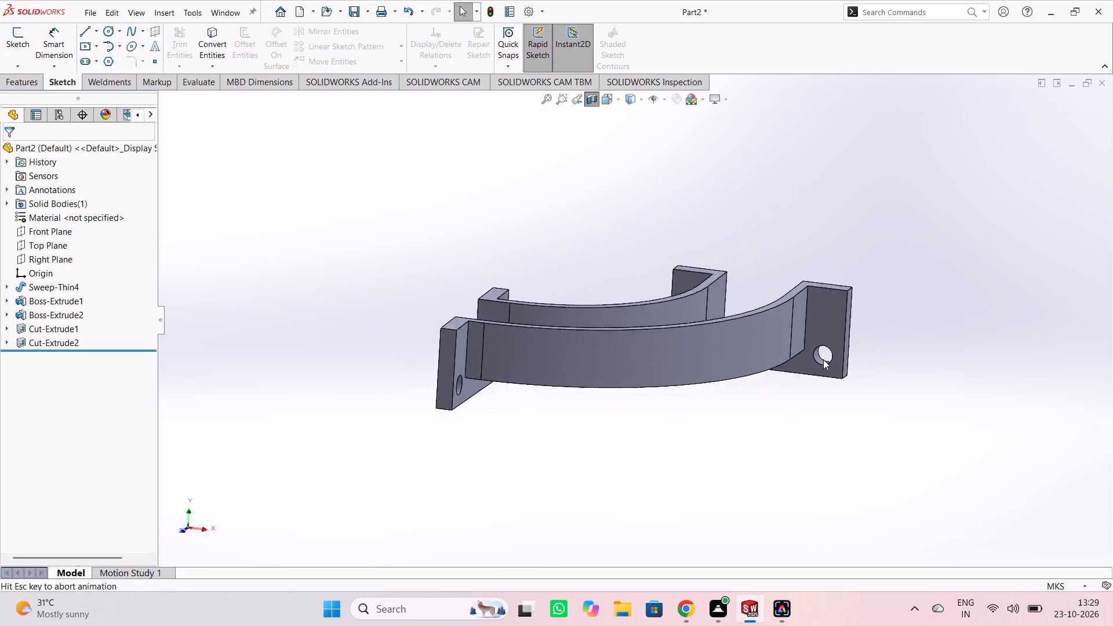
key(ctrl+7)
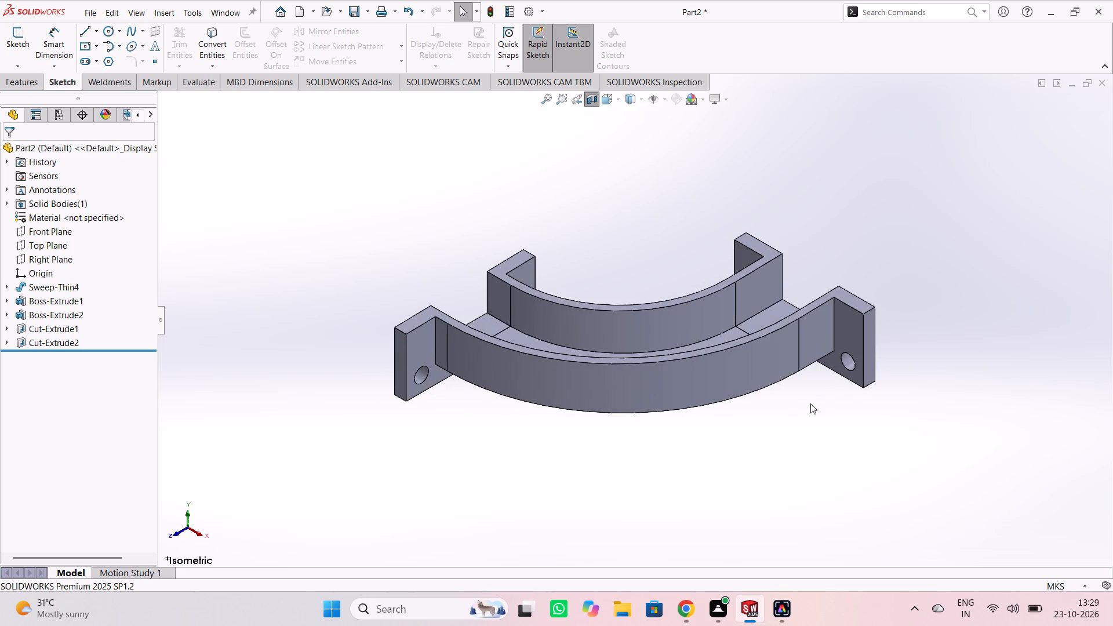
middle_drag(810, 403, 916, 272)
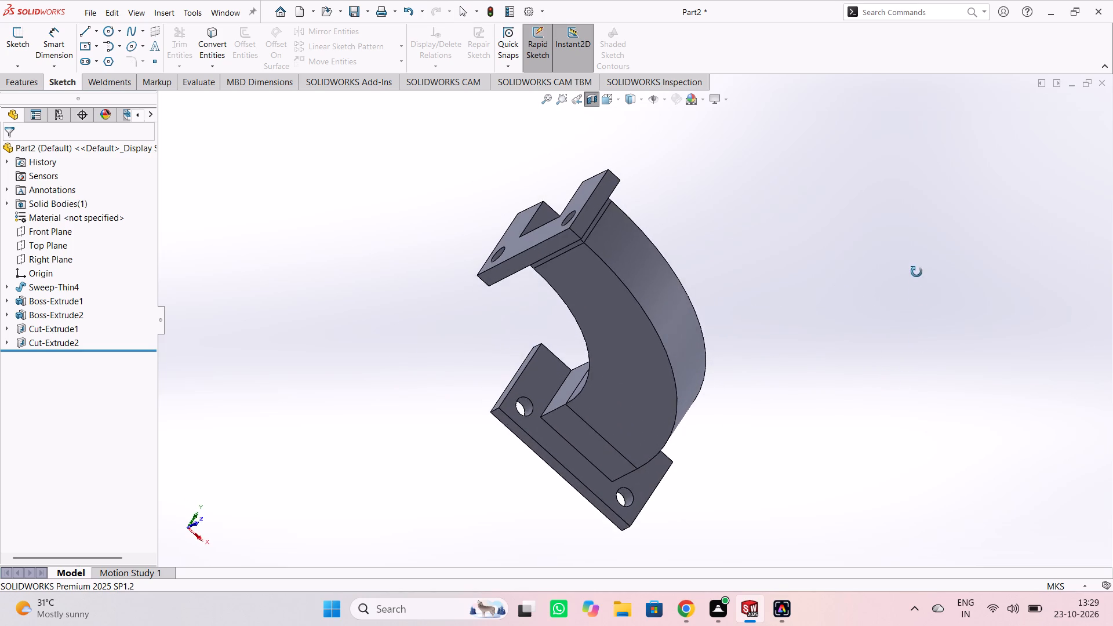
middle_drag(916, 272, 925, 245)
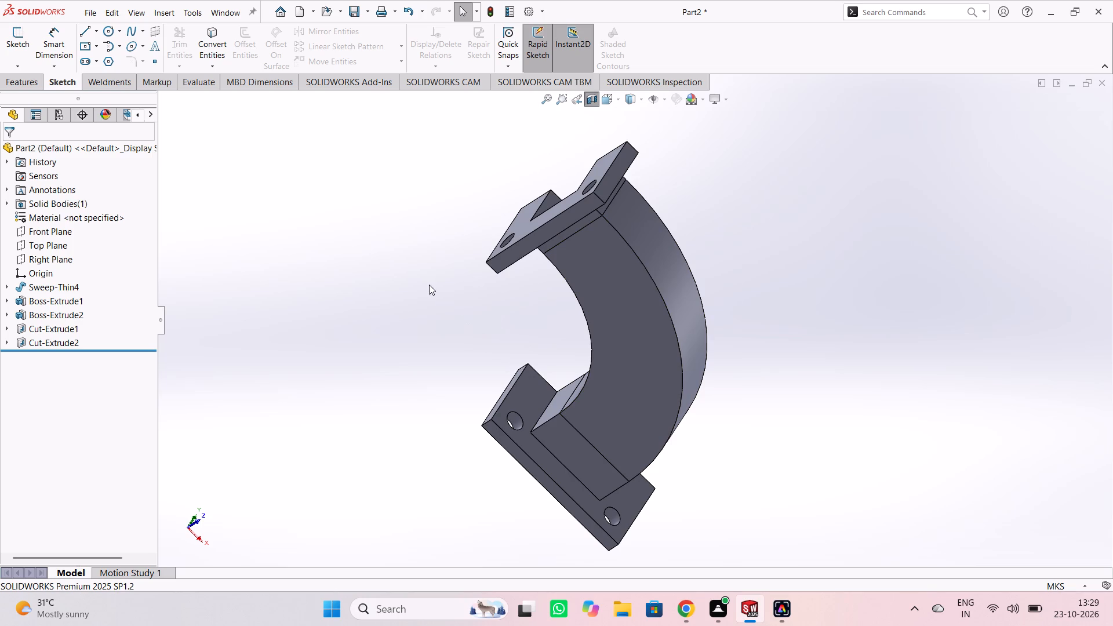
middle_drag(430, 285, 581, 483)
middle_drag(479, 188, 387, 267)
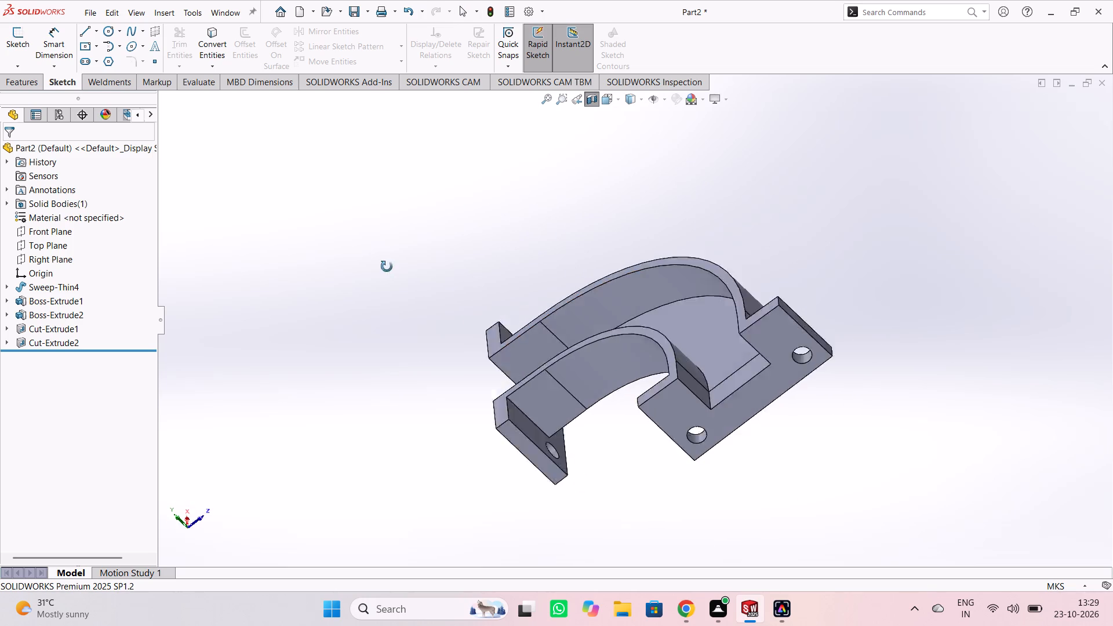
middle_drag(387, 267, 384, 213)
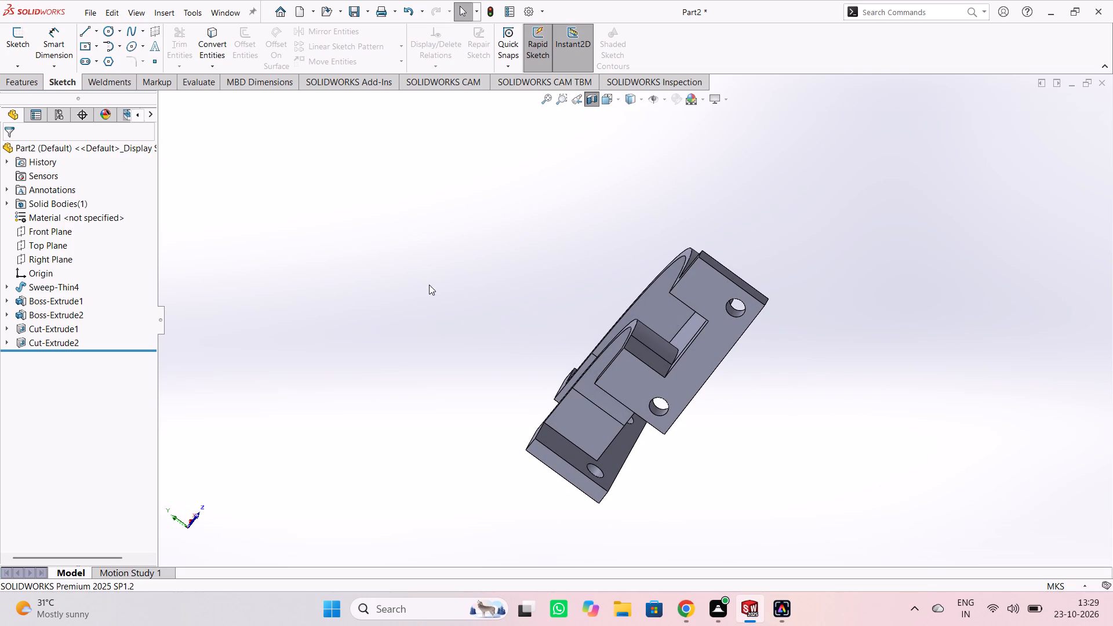
middle_drag(429, 286, 450, 239)
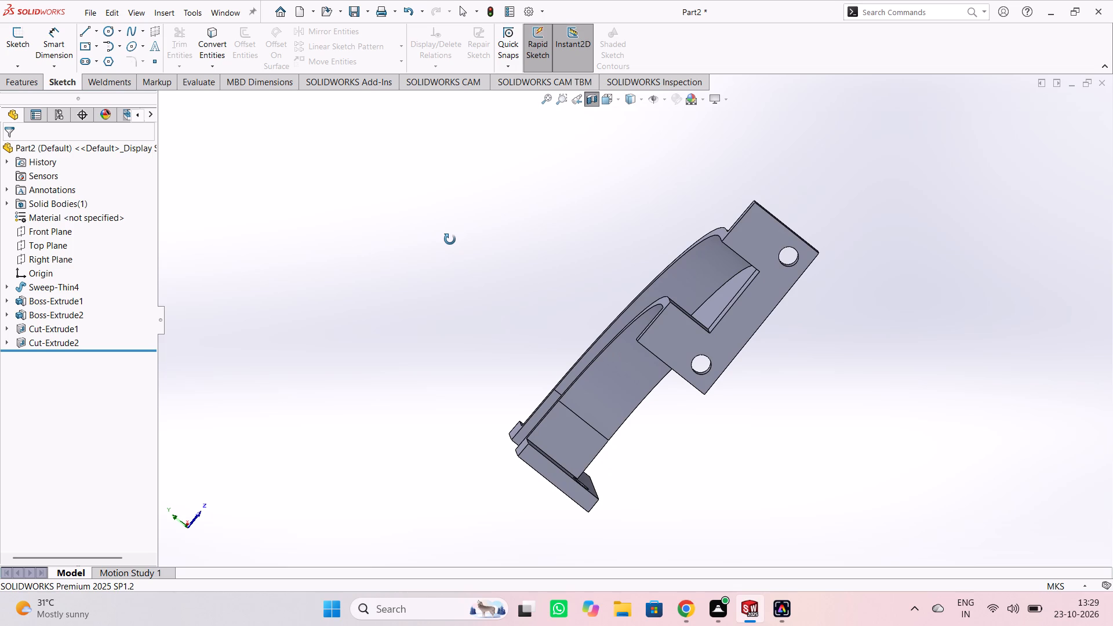
middle_drag(450, 239, 484, 206)
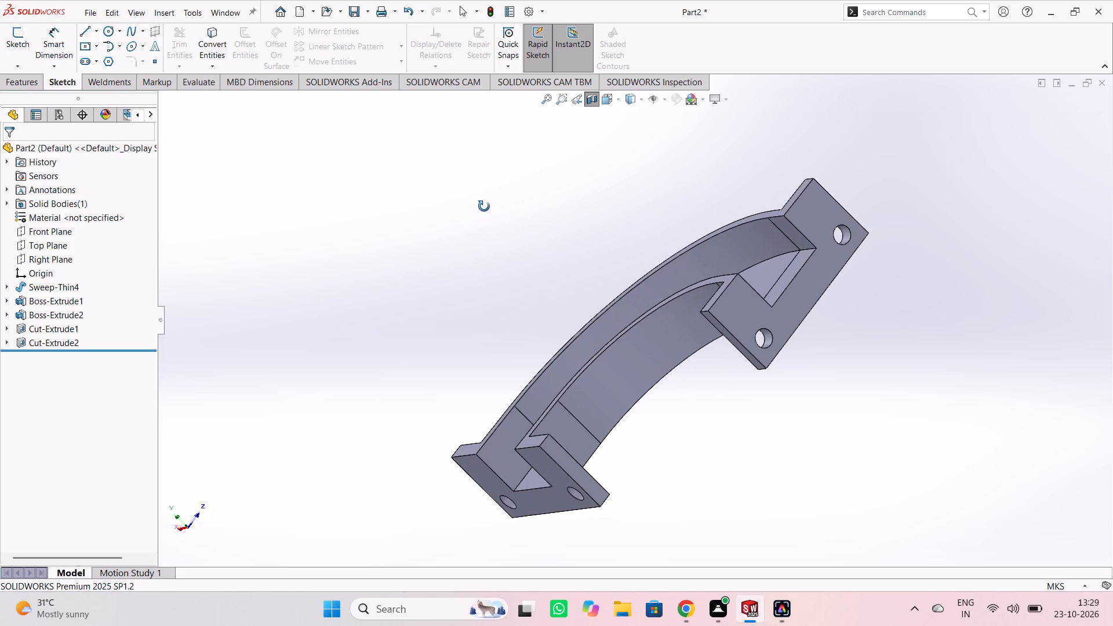
middle_drag(484, 206, 484, 206)
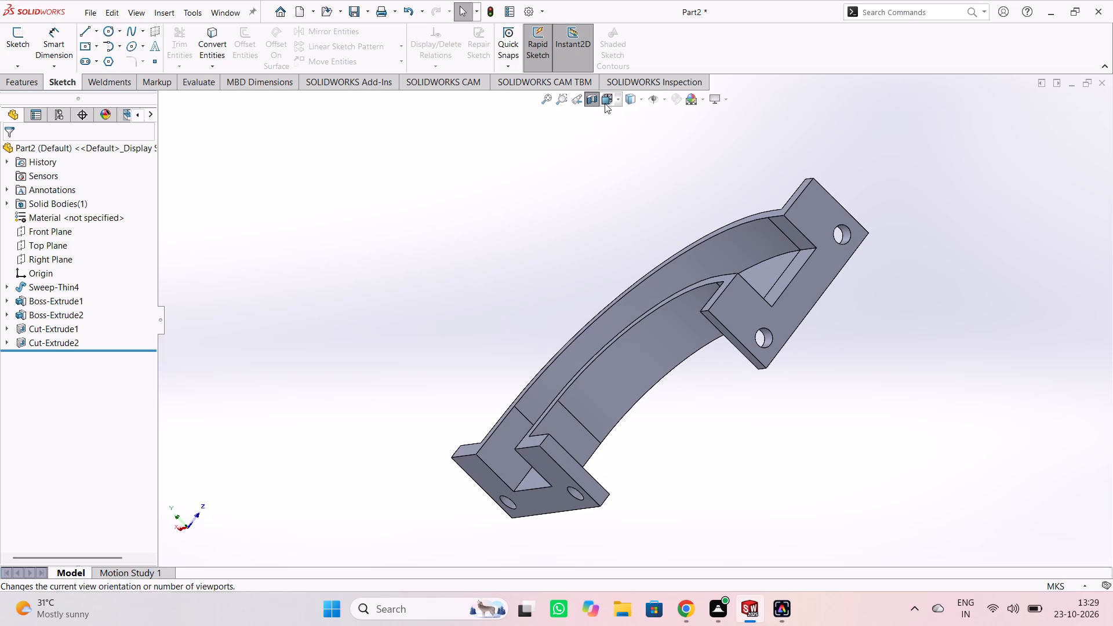
Turn off the section view to show the complete elbow.
click(590, 103)
click(490, 169)
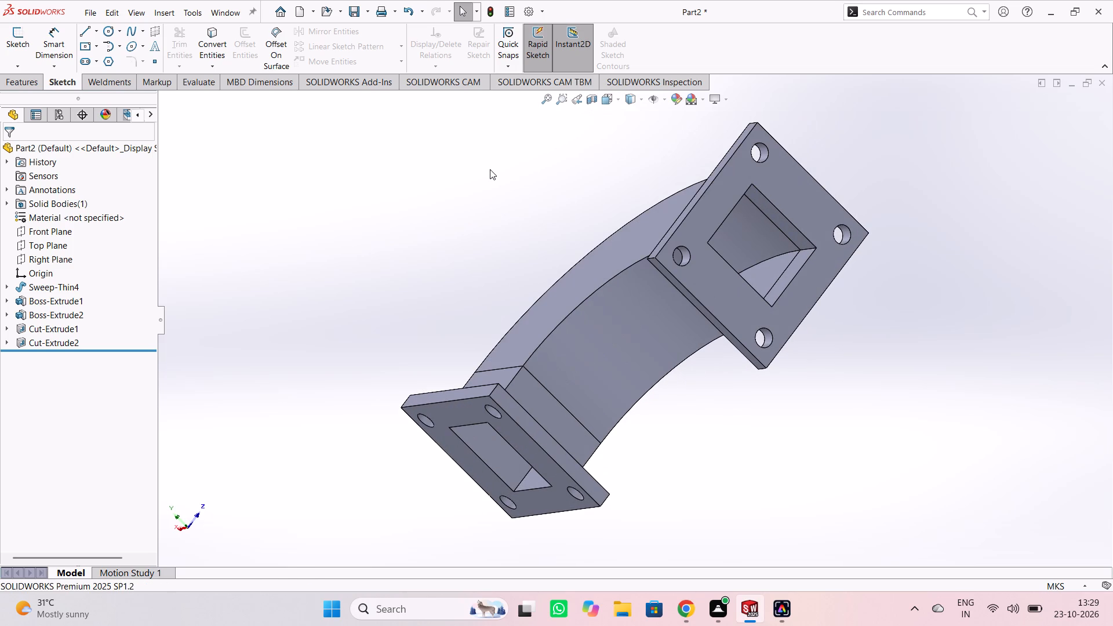
Apply a light cyan colour with a red value of 128 to the thin sweep, both flange extrusions and both bolt-hole cuts.
middle_drag(483, 169, 467, 180)
scroll(467, 180, up, 1)
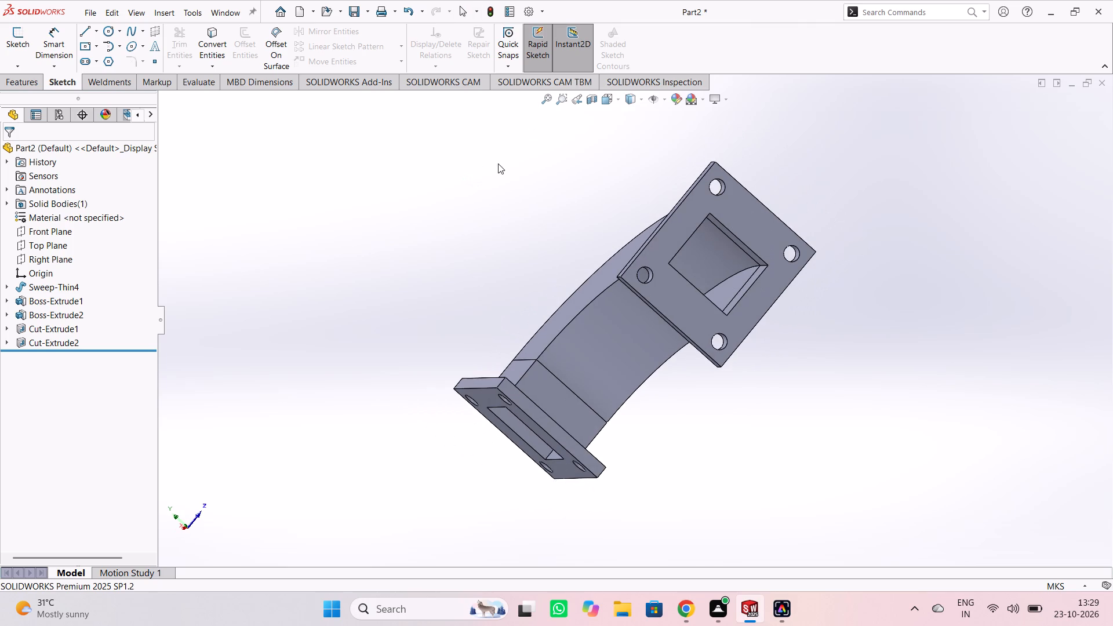
scroll(106, 240, down, 3)
scroll(126, 246, up, 6)
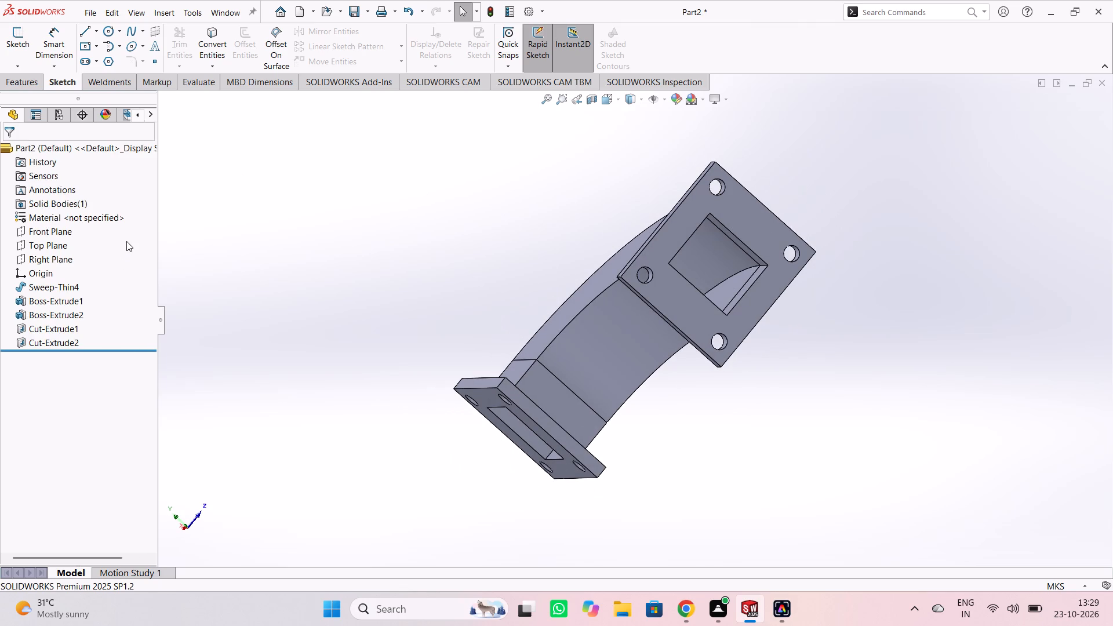
ctrl+click(58, 280)
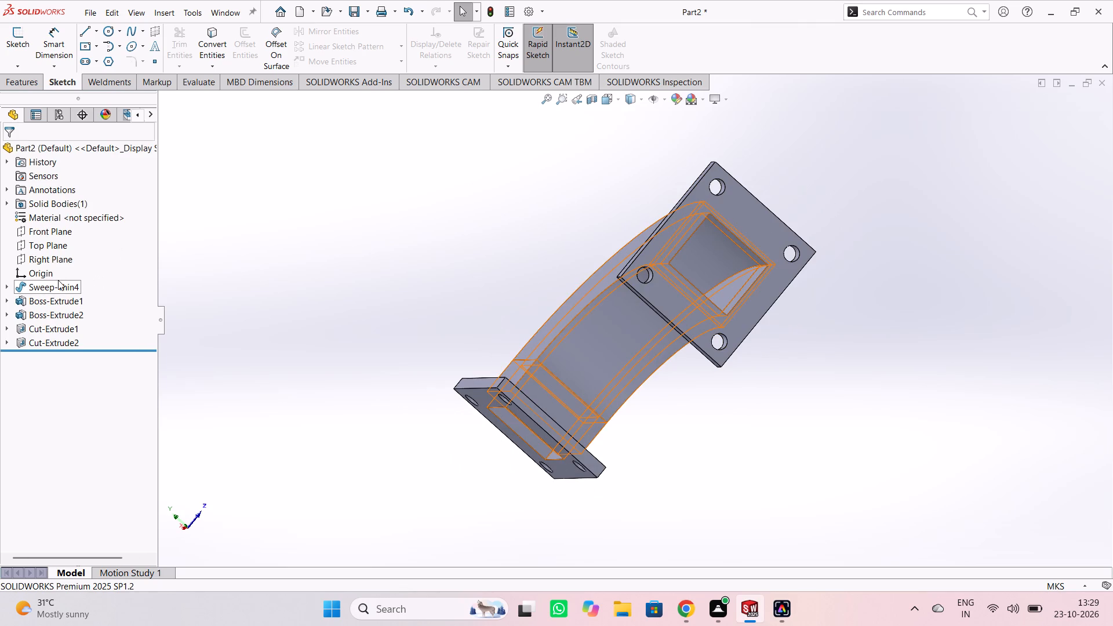
ctrl+click(51, 297)
ctrl+click(49, 316)
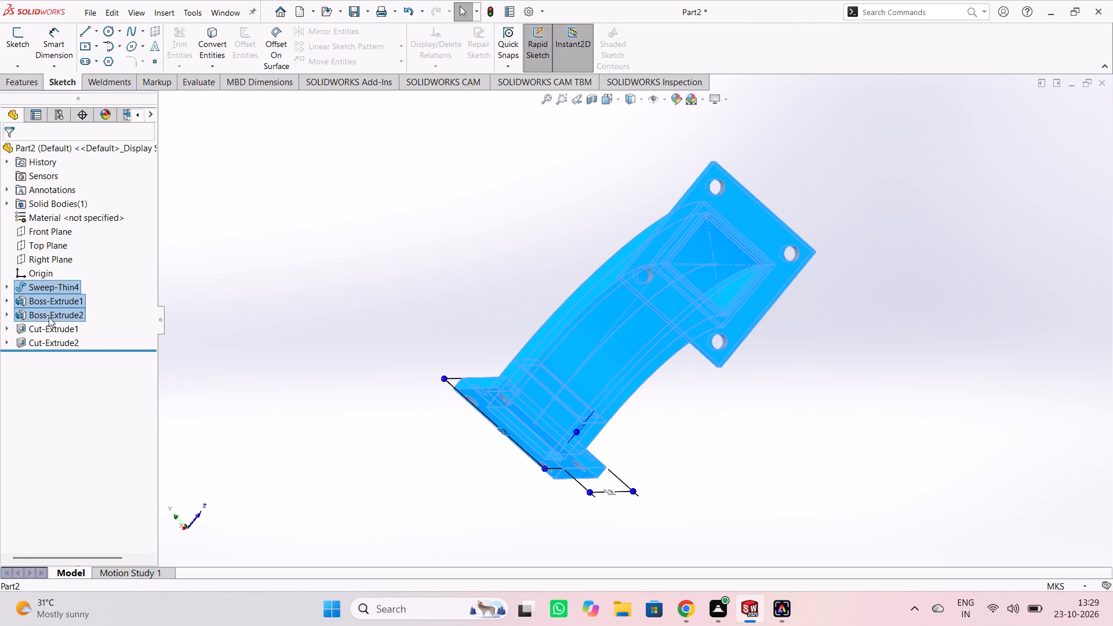
ctrl+click(45, 330)
ctrl+click(49, 342)
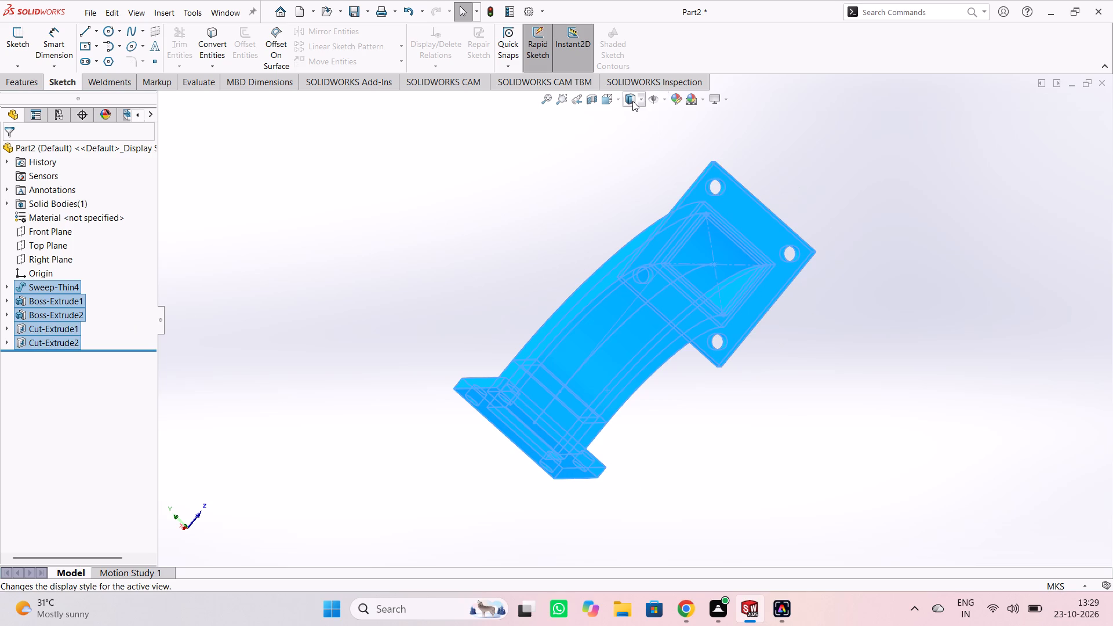
click(675, 99)
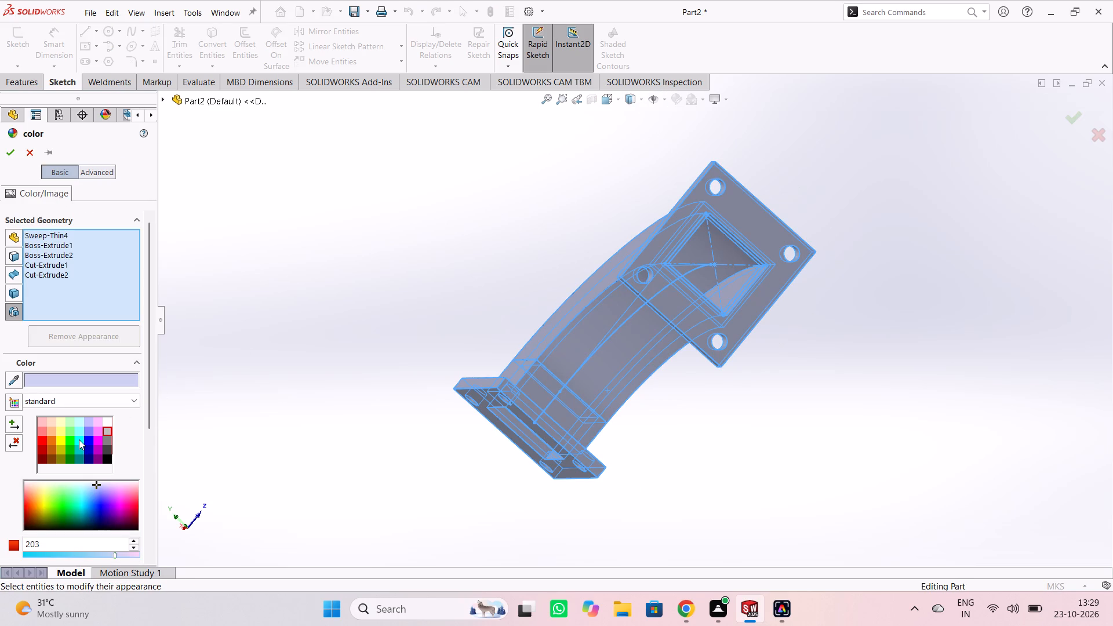
click(79, 439)
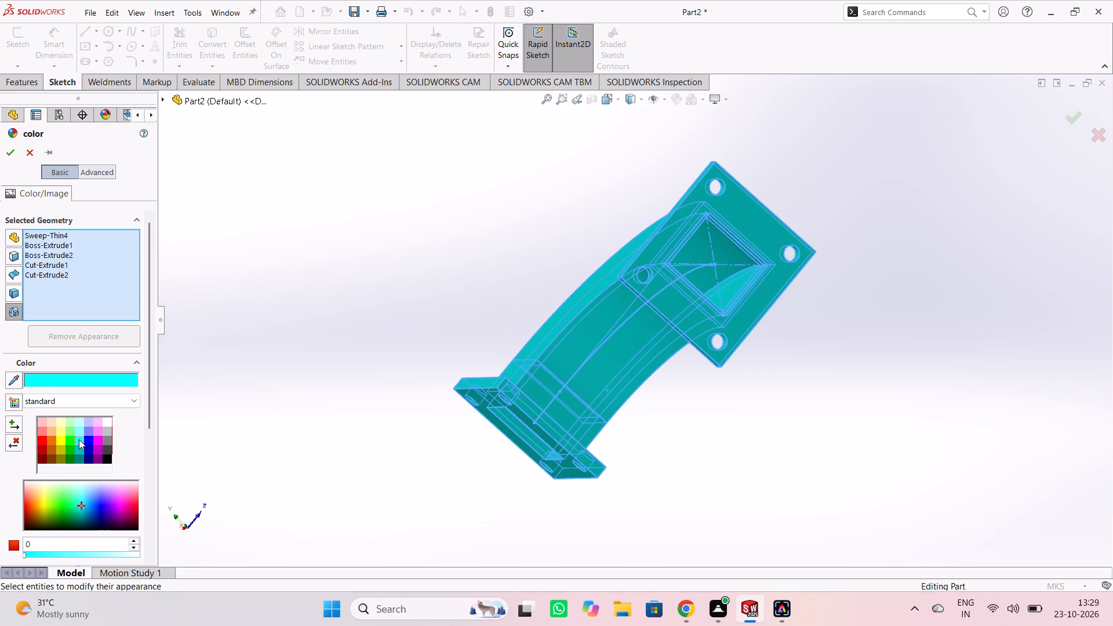
click(101, 512)
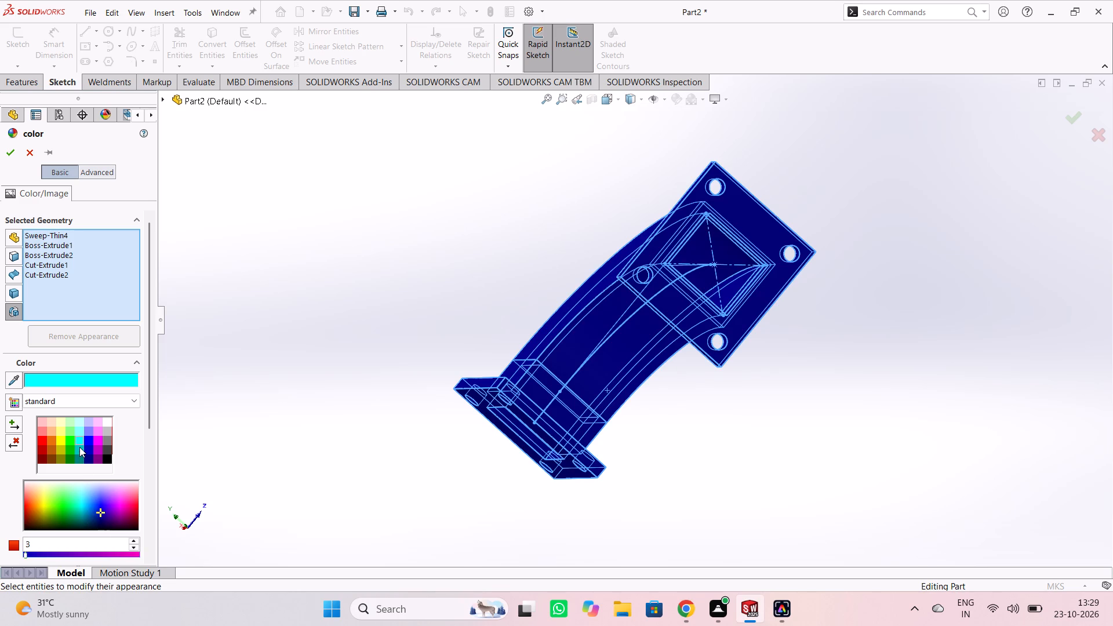
click(78, 429)
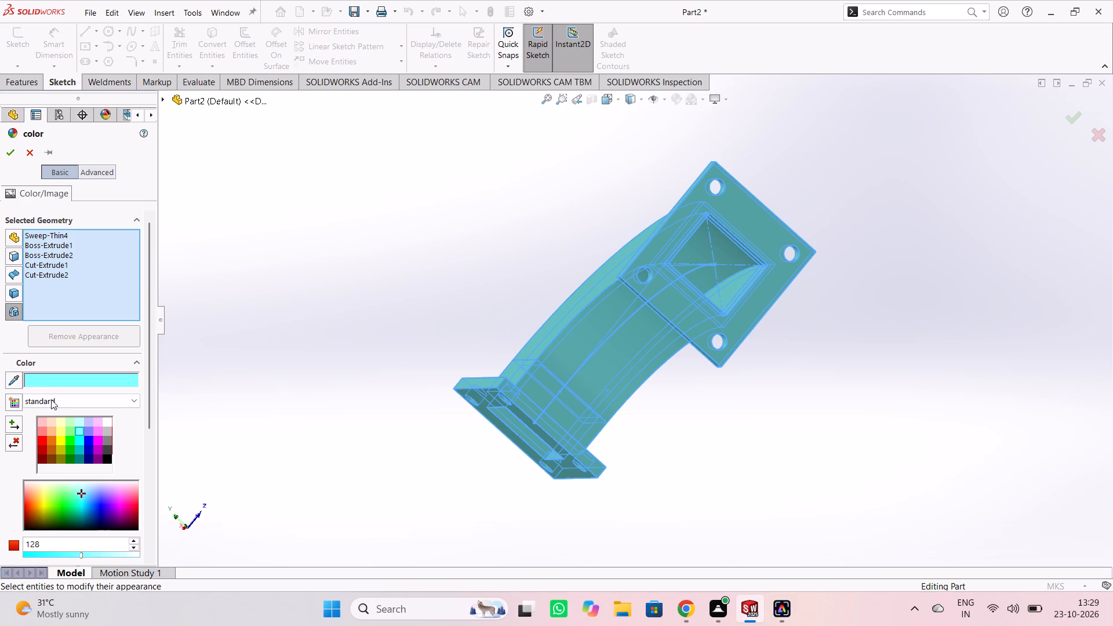
click(12, 158)
click(287, 226)
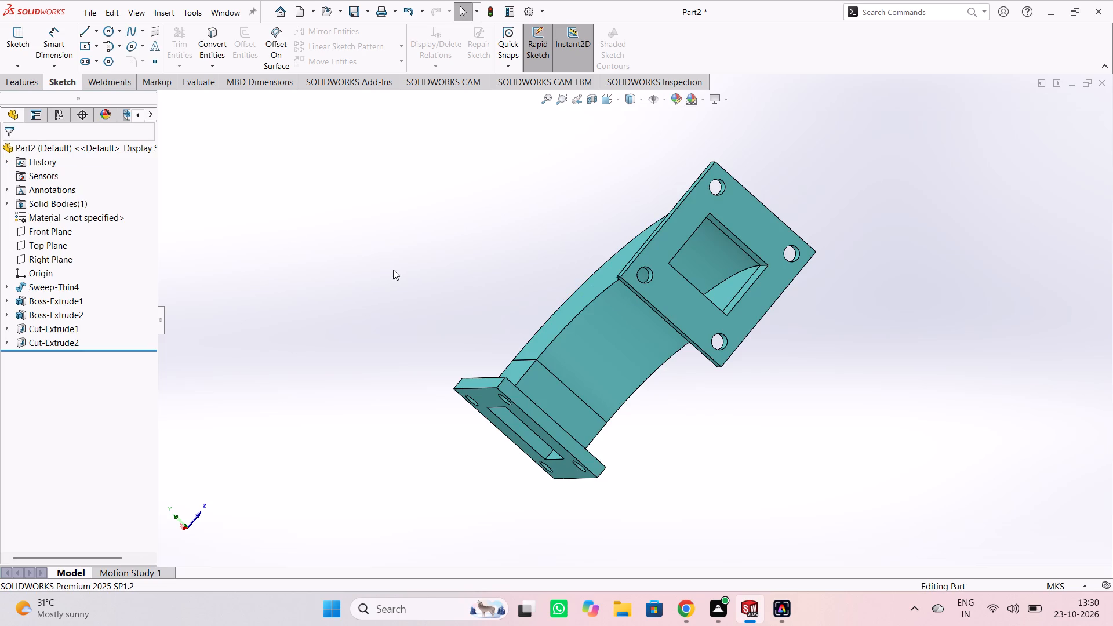
Examine the coloured elbow from several angles, checking both flanges, the bolt holes and the rectangular bore.
middle_drag(393, 270, 881, 386)
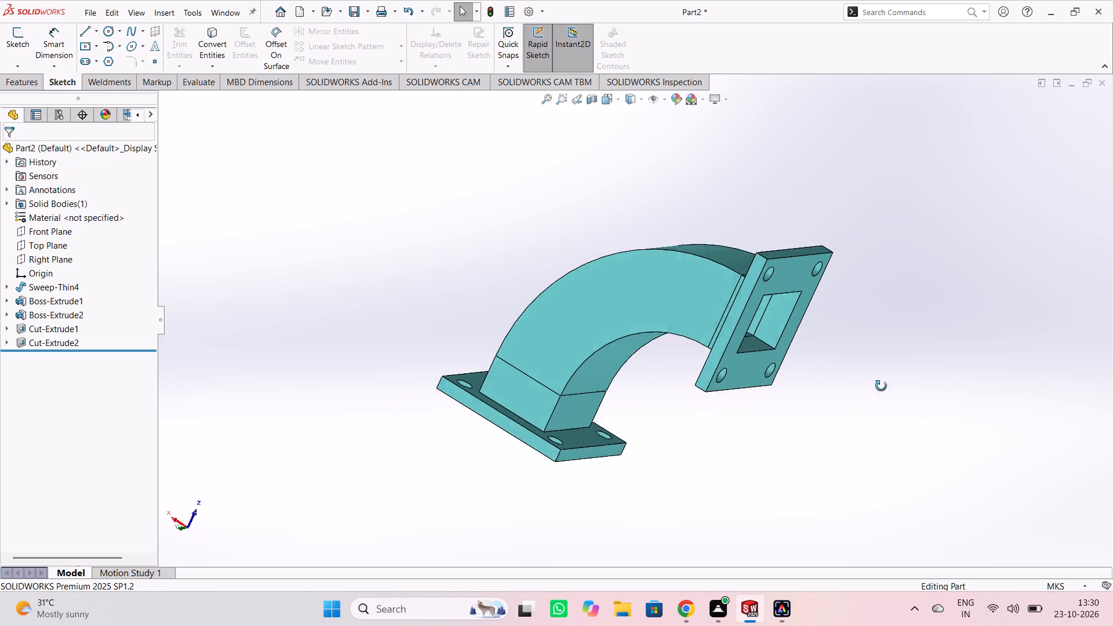
middle_drag(881, 386, 850, 339)
middle_drag(789, 522, 812, 402)
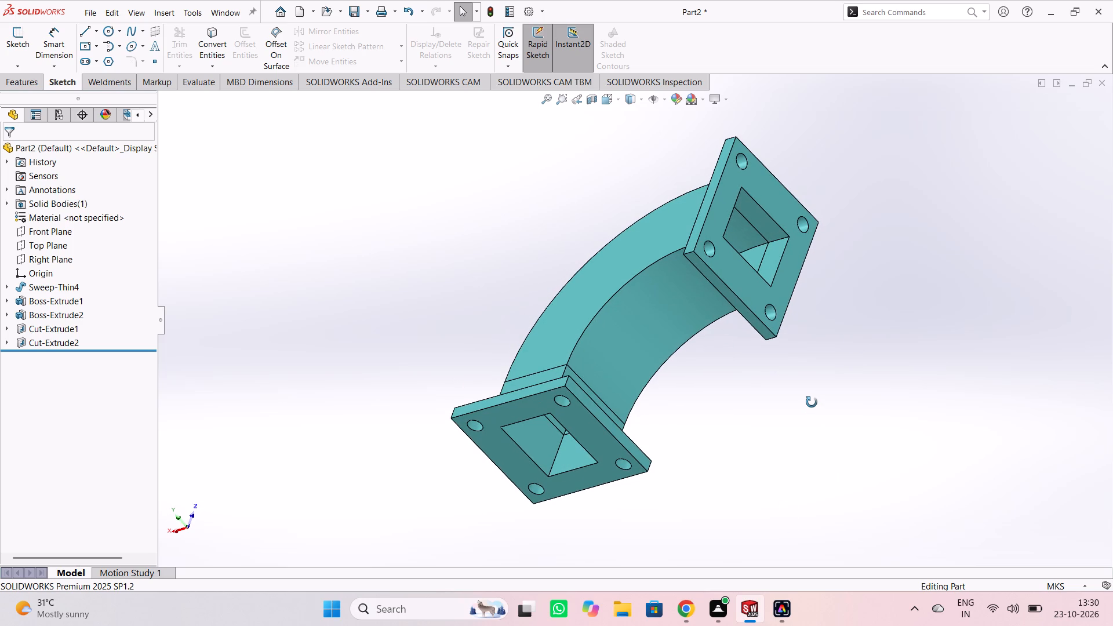
middle_drag(812, 402, 788, 429)
middle_drag(721, 416, 719, 445)
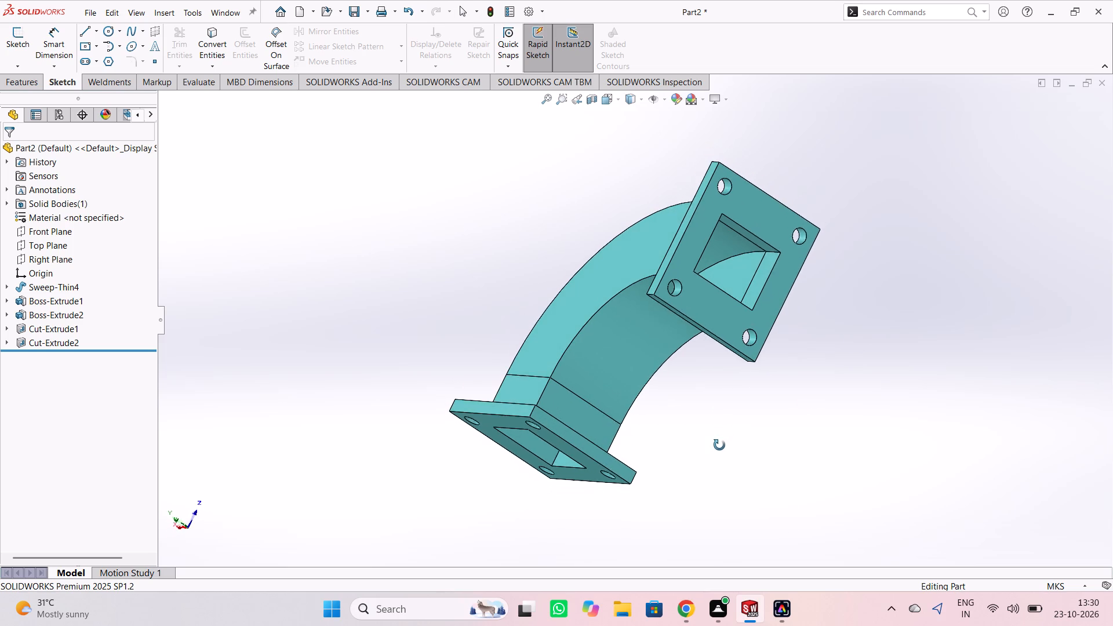
middle_drag(719, 445, 717, 449)
middle_drag(754, 433, 756, 452)
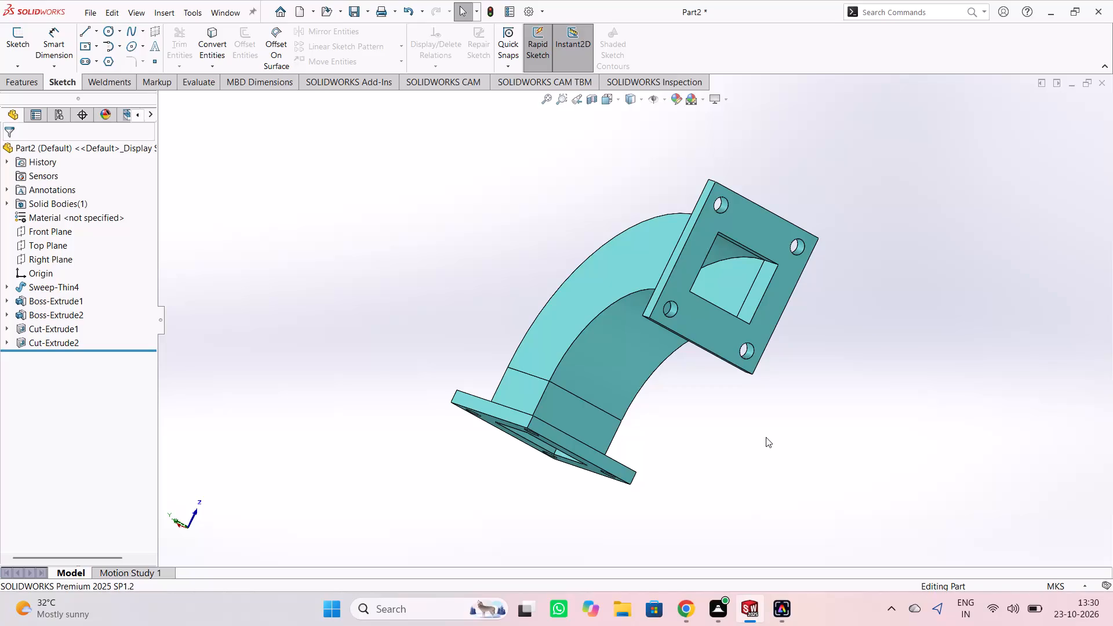
scroll(756, 326, down, 1)
scroll(710, 263, up, 1)
scroll(710, 263, down, 1)
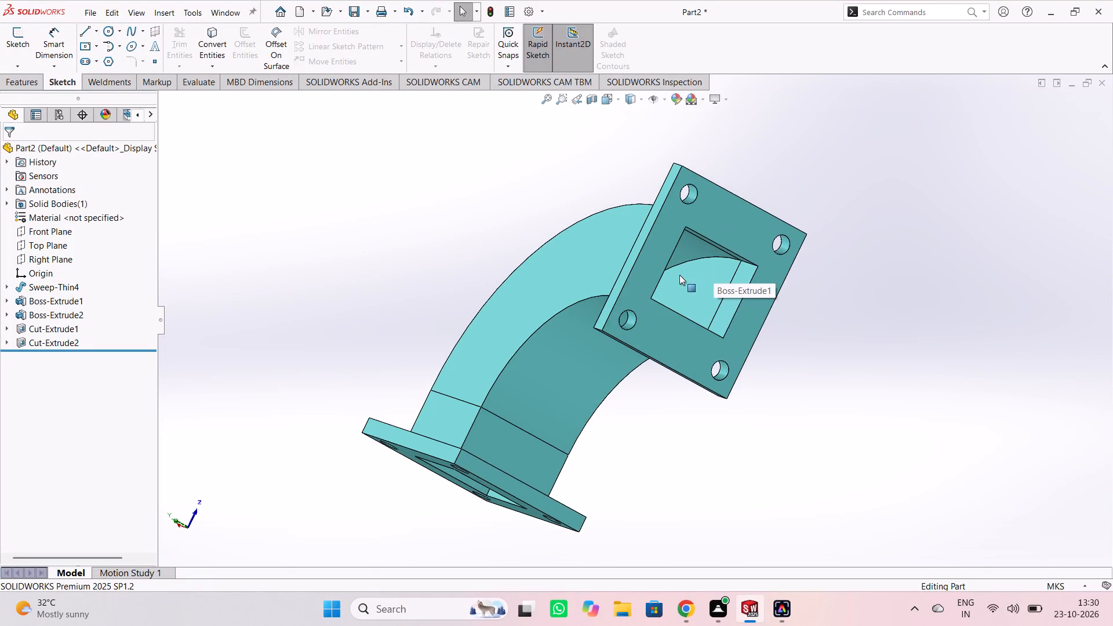
scroll(679, 275, up, 2)
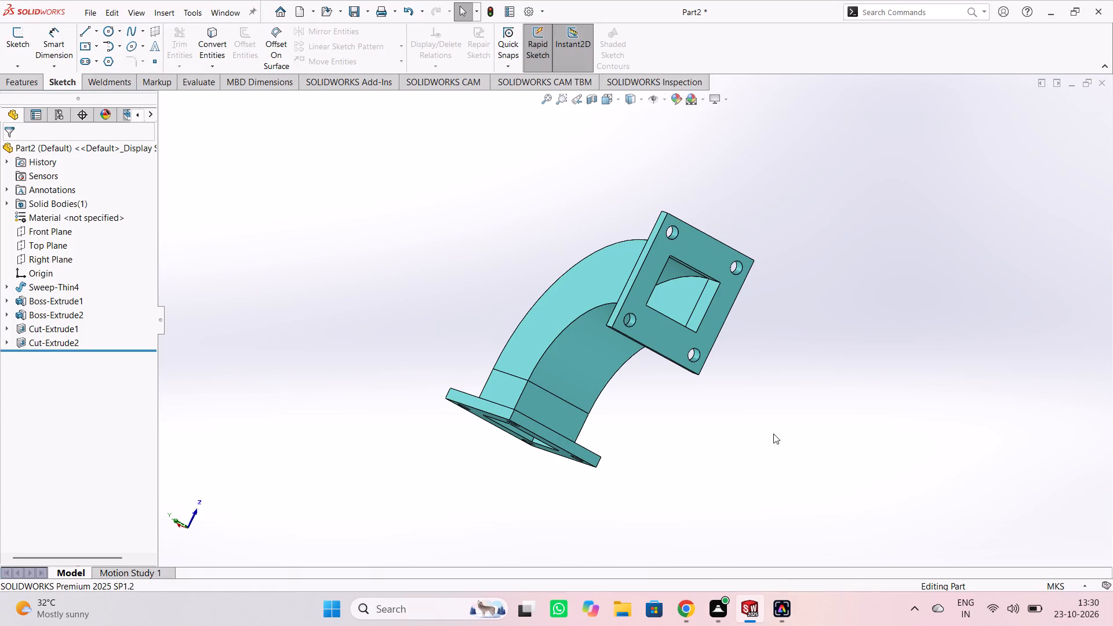
middle_drag(774, 434, 793, 428)
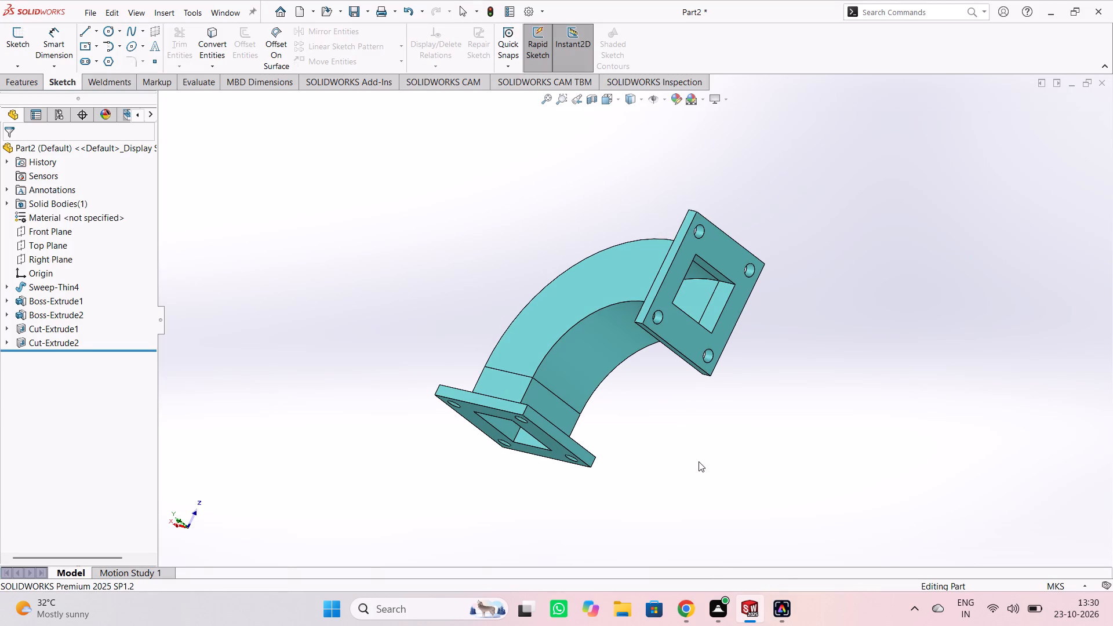
middle_drag(736, 460, 714, 474)
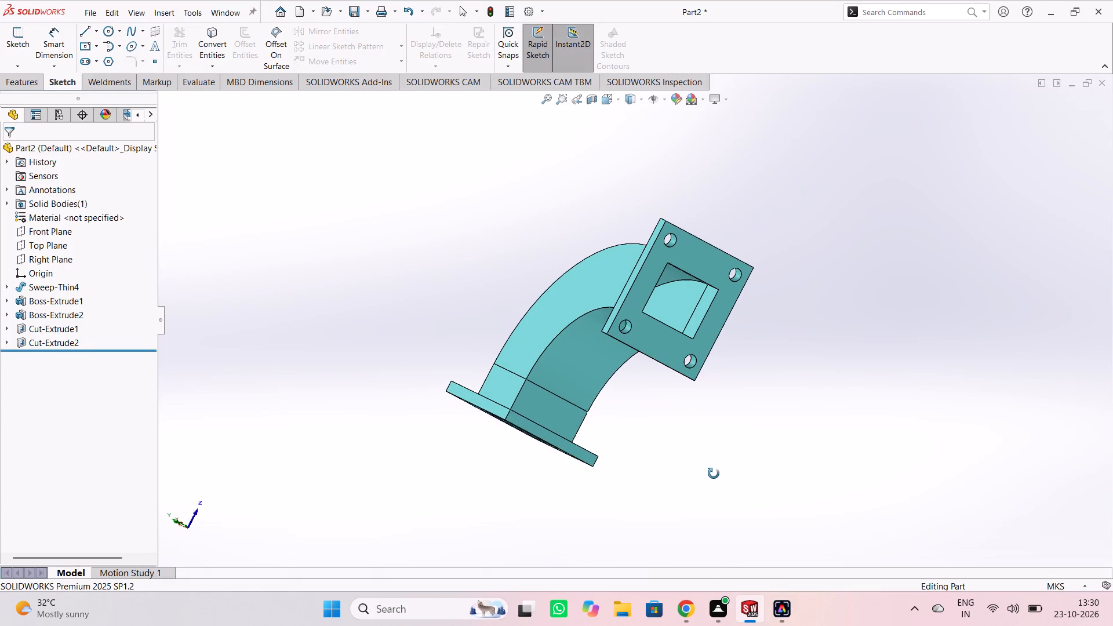
middle_drag(714, 474, 716, 461)
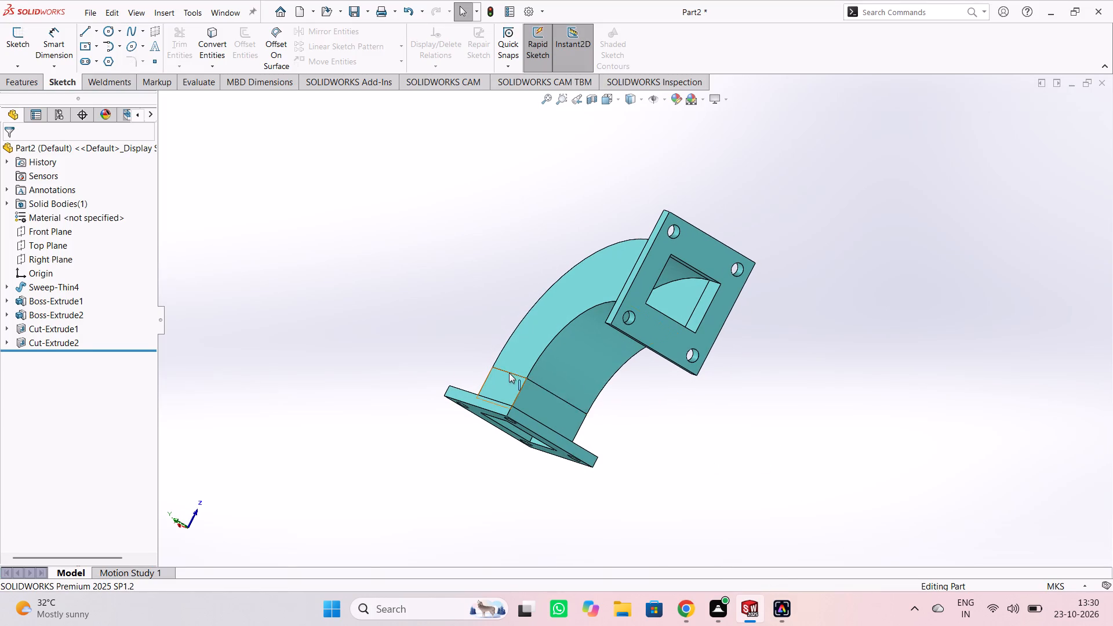
Save the part in the Solidworks Practice folder as "3D model of a rectangular duct elbow" in SOLIDWORKS Part format.
click(95, 9)
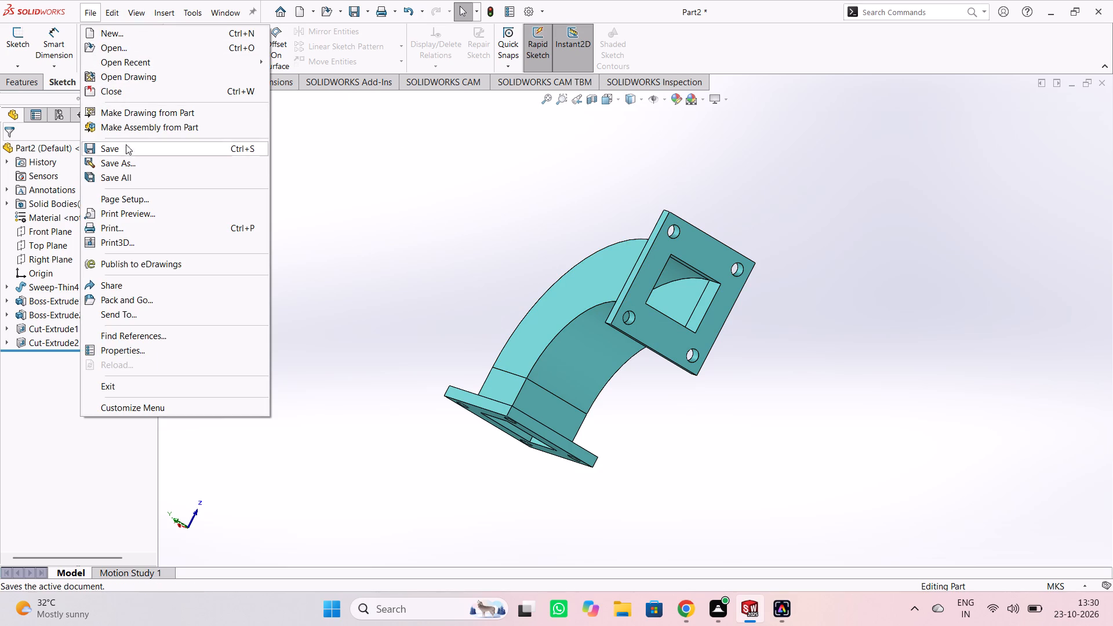
click(130, 163)
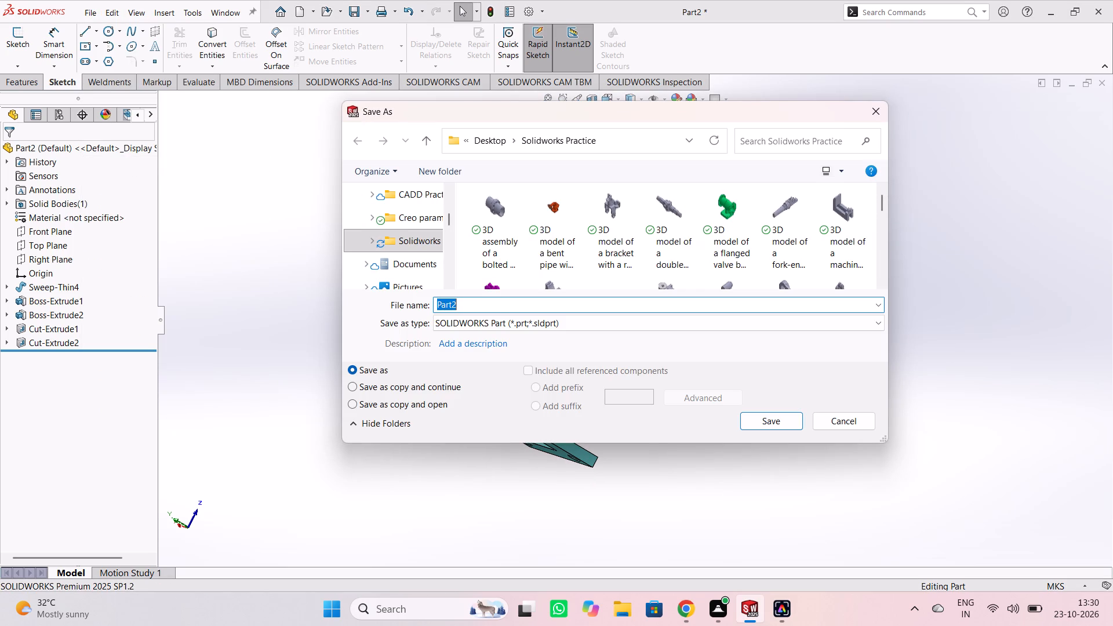
key(ctrl+v)
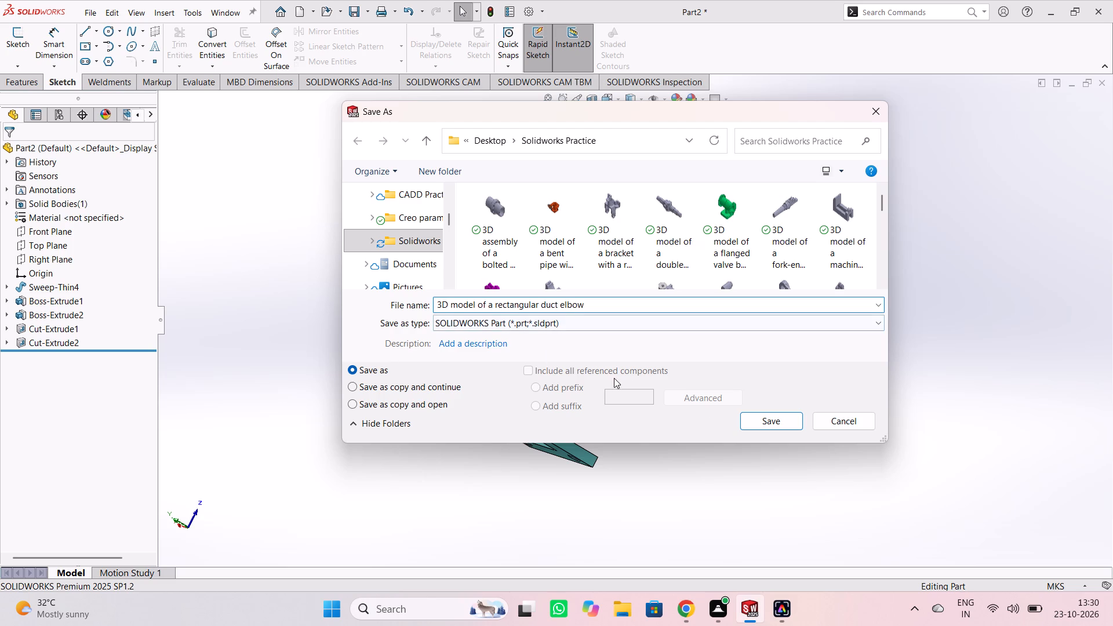
click(768, 415)
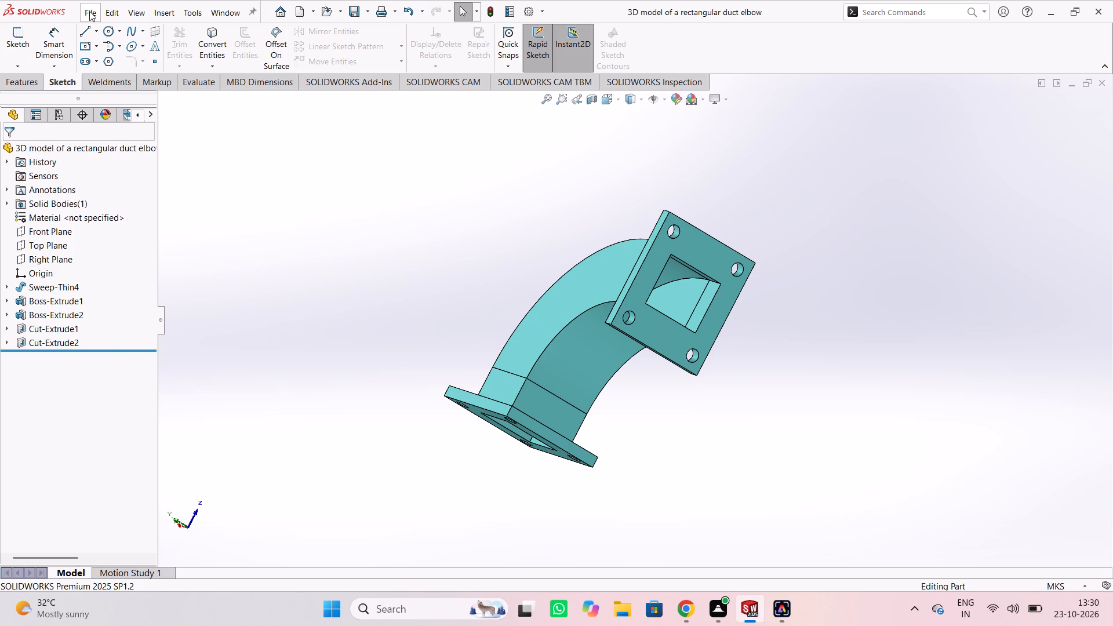
Save a PDF copy of the duct elbow in Adobe Portable Document Format under the same name and folder.
click(89, 11)
click(155, 160)
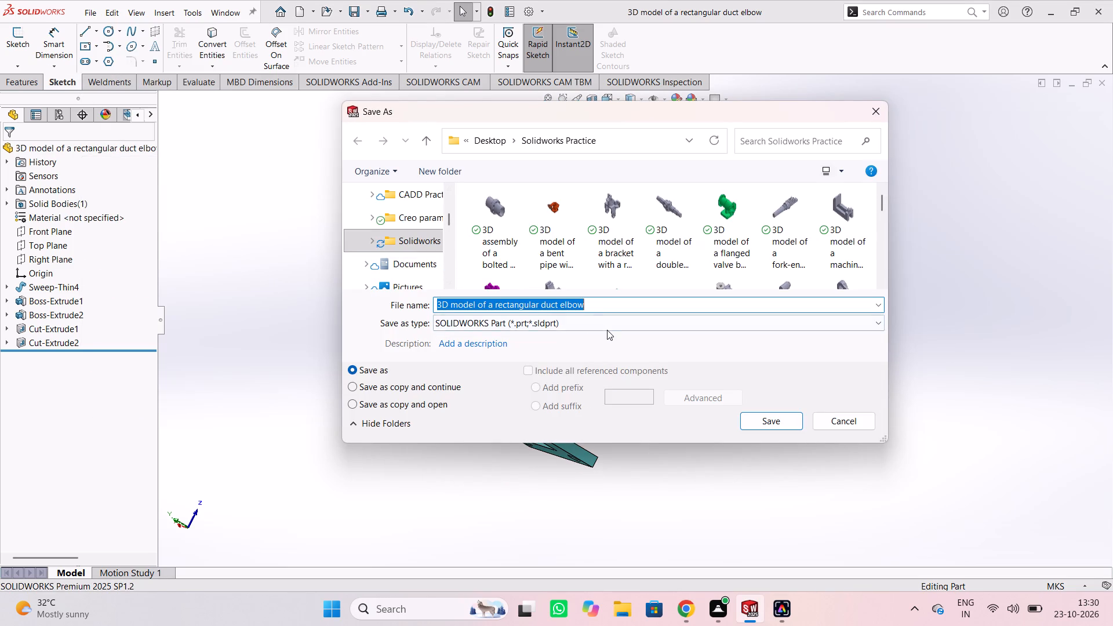
click(607, 330)
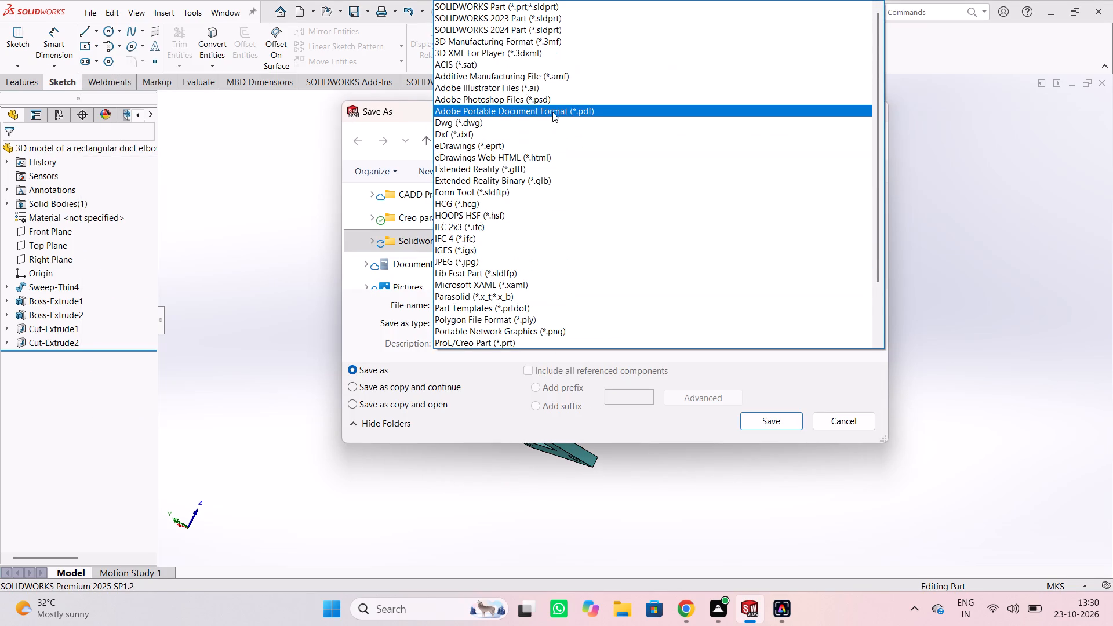
click(552, 112)
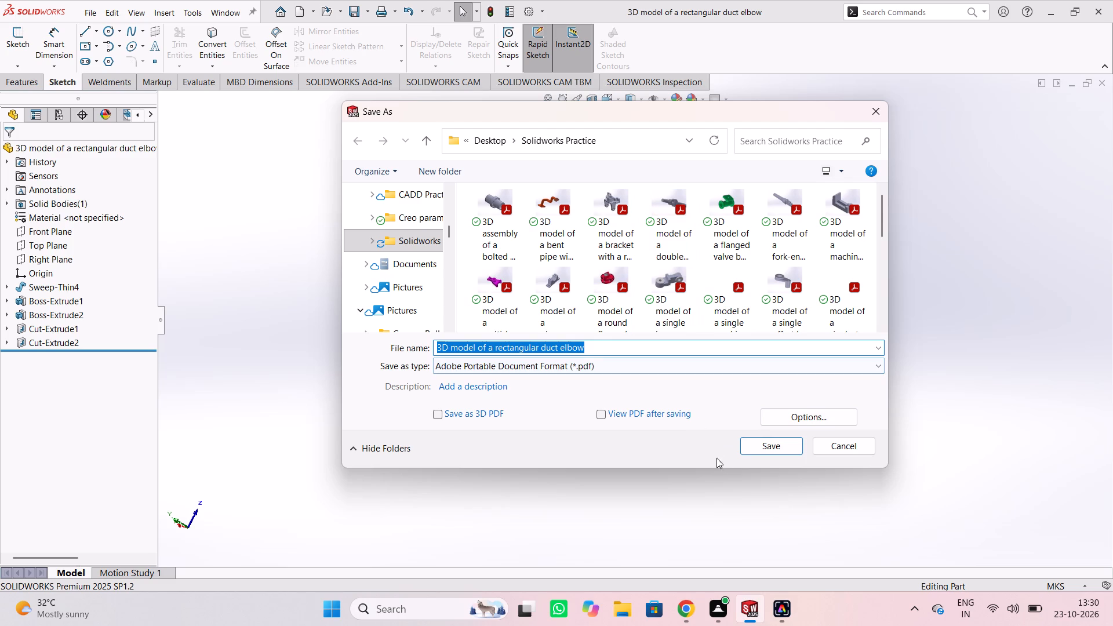
click(777, 450)
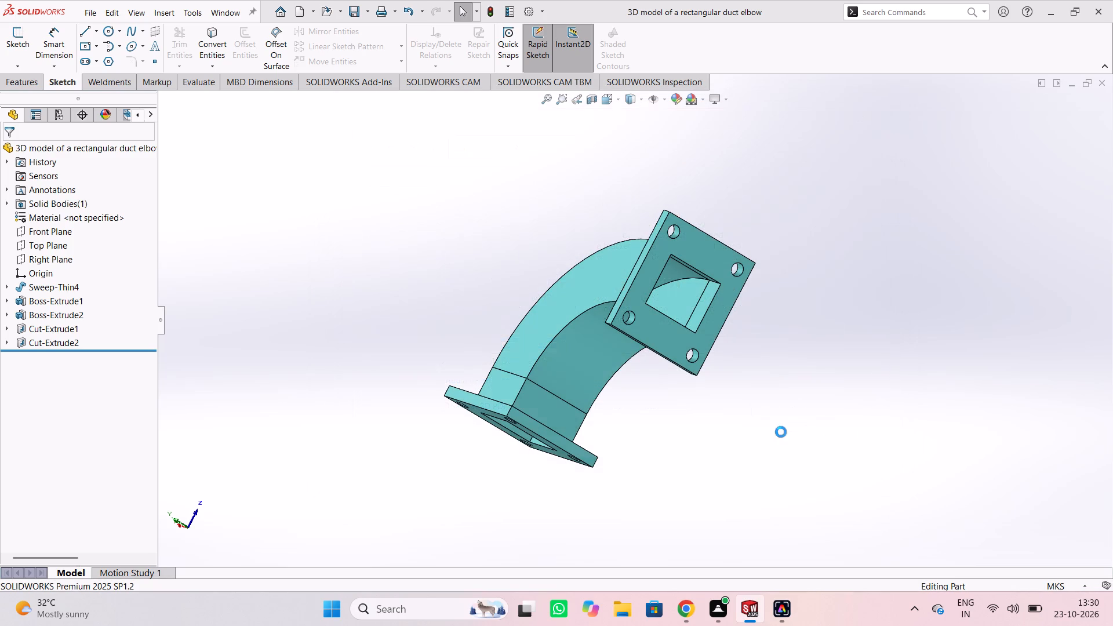